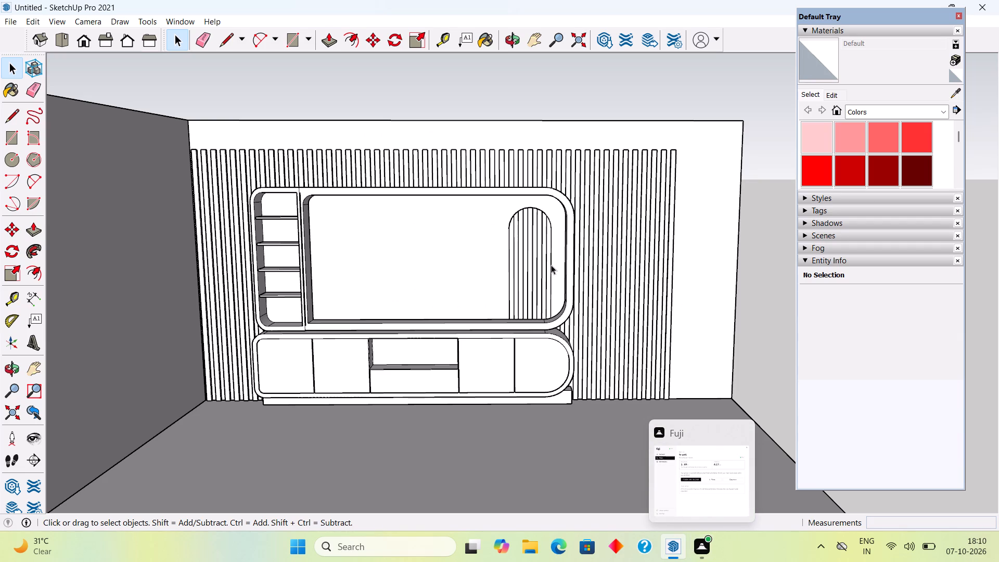
Examine the TV unit, the slatted back wall and the surrounding room from several angles and distances.
scroll(535, 238, "up", 1)
scroll(535, 238, "down", 12)
scroll(832, 111, "down", 5)
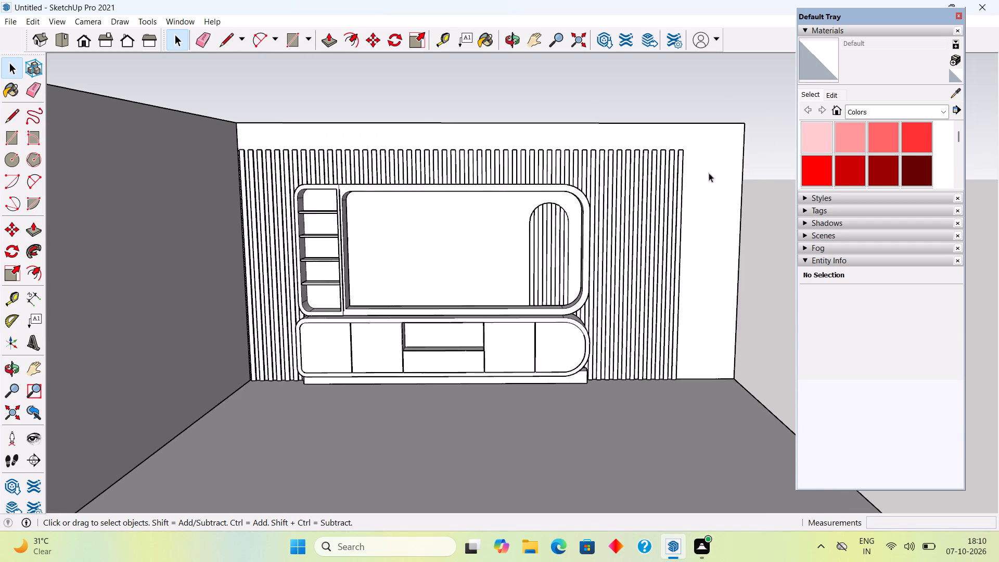
scroll(577, 211, "down", 5)
scroll(563, 227, "up", 5)
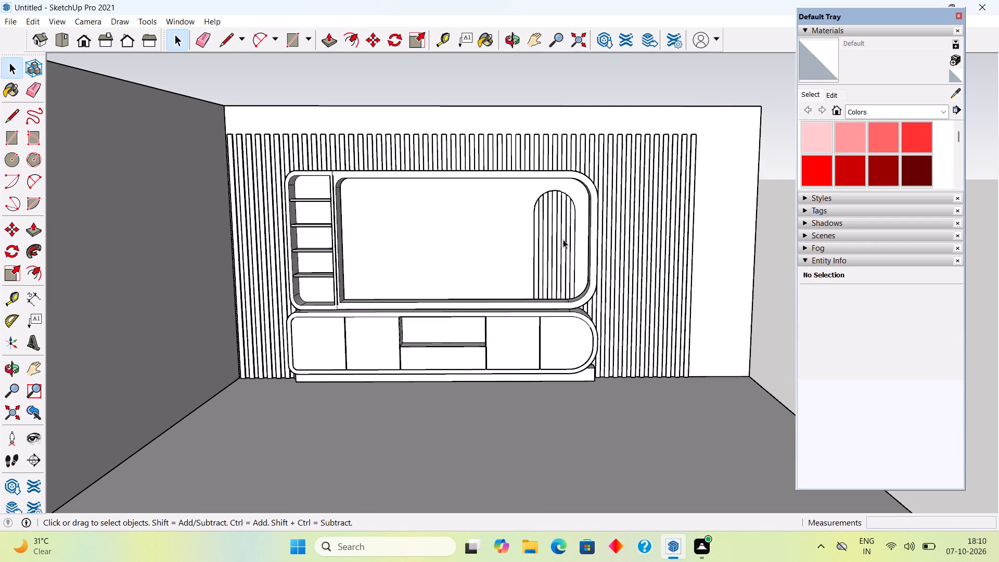
middle_click_drag(563, 239, 208, 216)
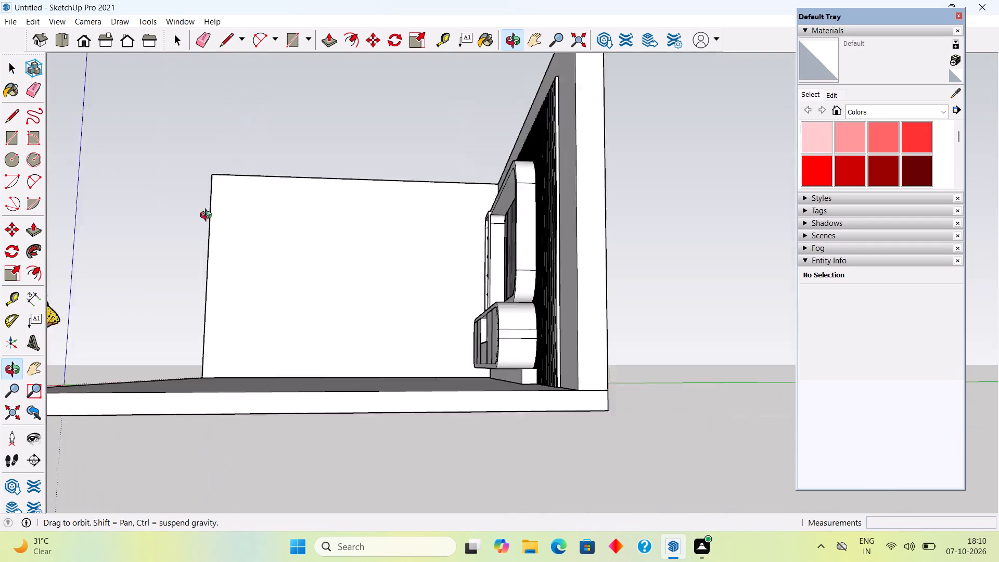
middle_click_drag(208, 216, 442, 342)
scroll(441, 338, "down", 3)
scroll(403, 261, "down", 6)
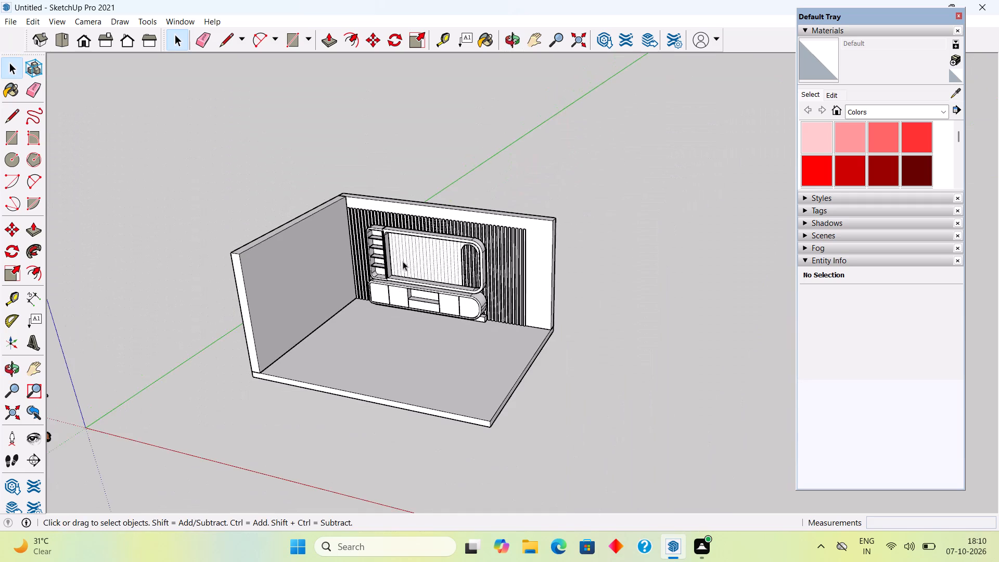
middle_click(405, 266)
scroll(374, 214, "down", 5)
middle_click(384, 258)
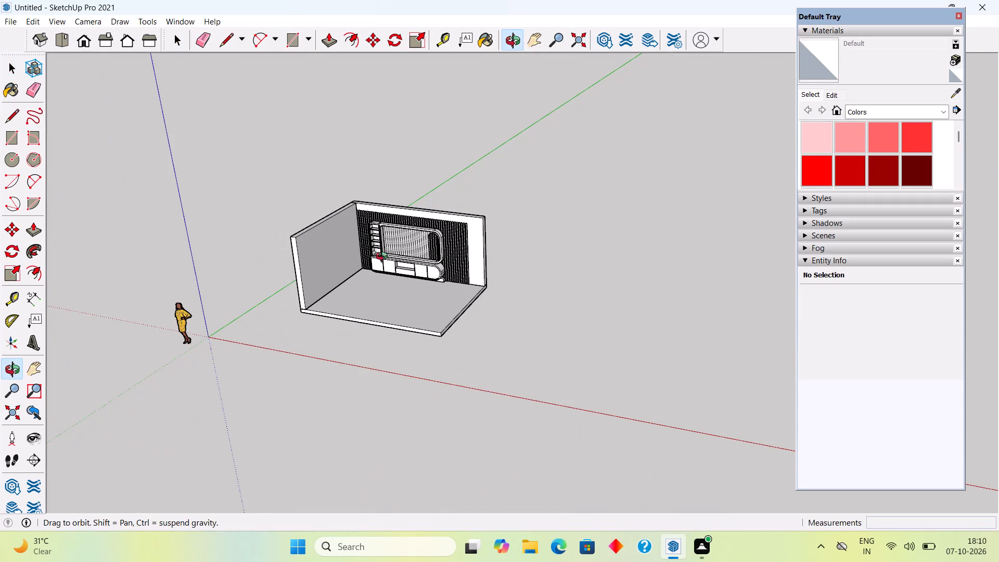
scroll(347, 122, "down", 5)
scroll(382, 252, "up", 6)
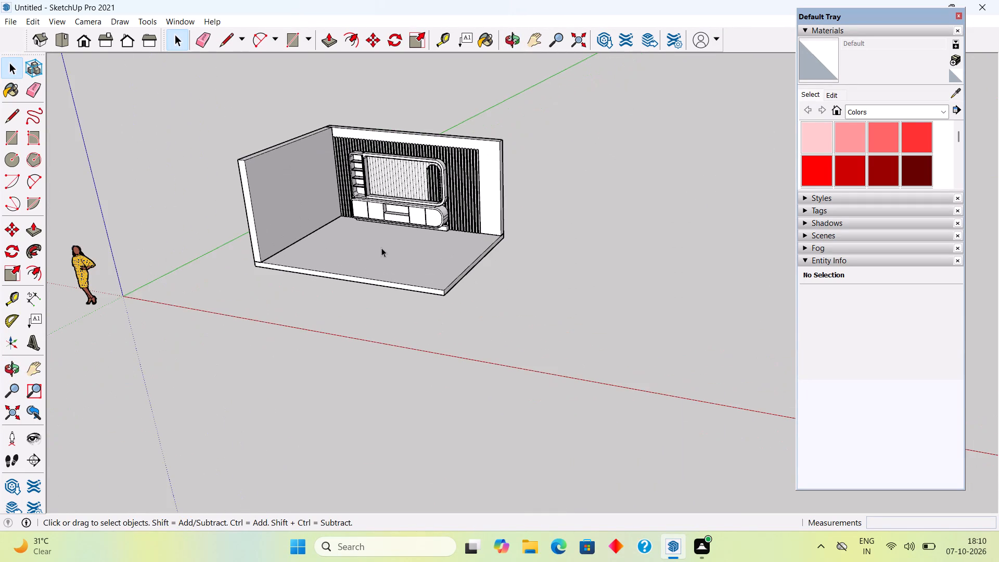
middle_click_drag(380, 245, 592, 290)
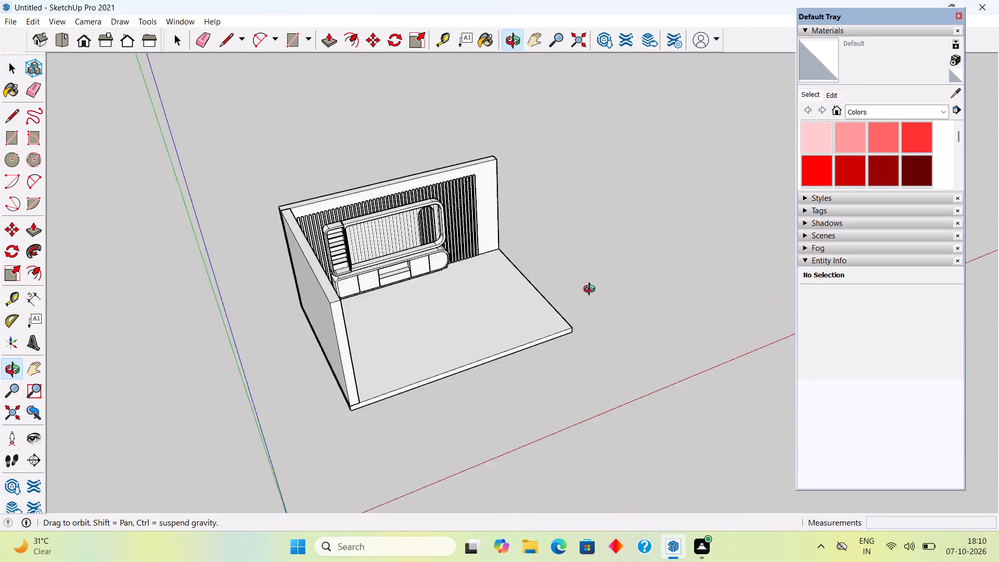
middle_click_drag(592, 290, 459, 296)
scroll(460, 270, "up", 1)
scroll(398, 201, "up", 10)
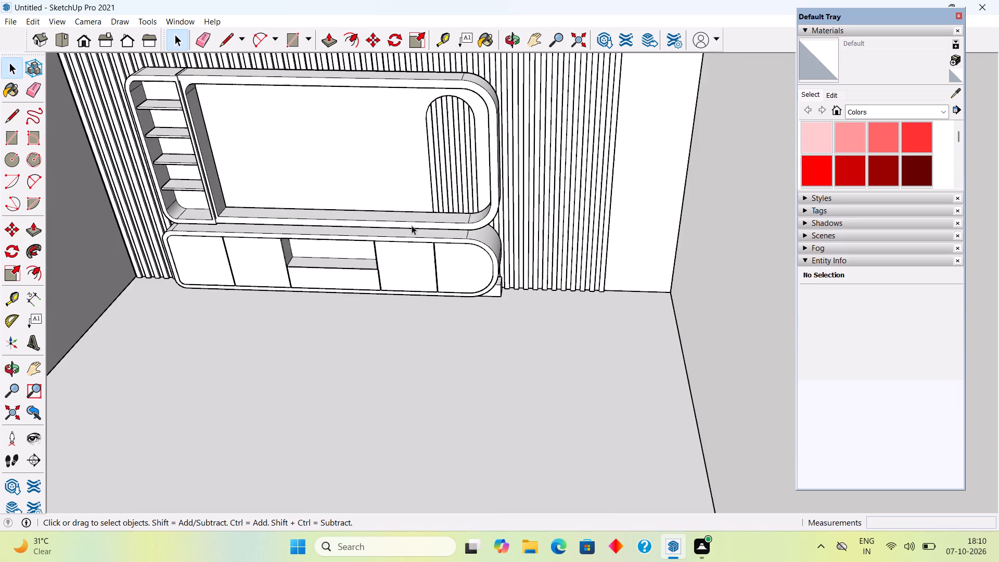
scroll(437, 285, "up", 1)
middle_click_drag(416, 270, 435, 208)
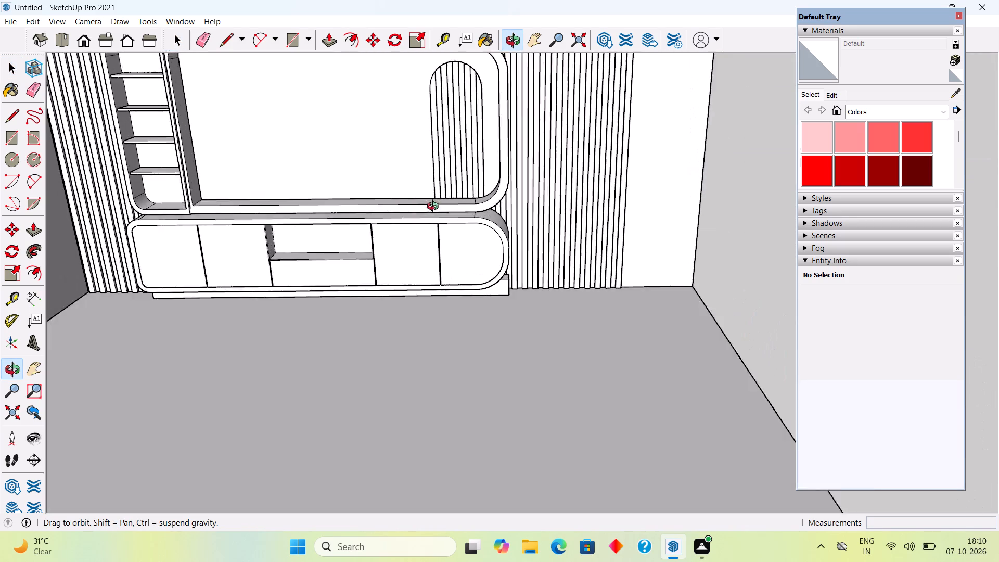
middle_click_drag(435, 208, 453, 229)
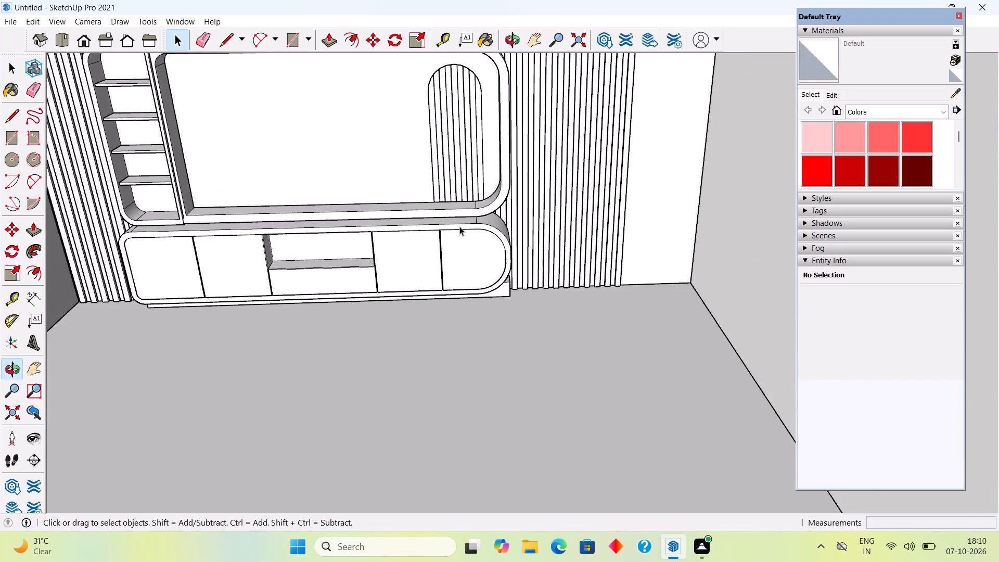
scroll(468, 218, "down", 4)
middle_click_drag(458, 206, 540, 183)
scroll(304, 236, "up", 4)
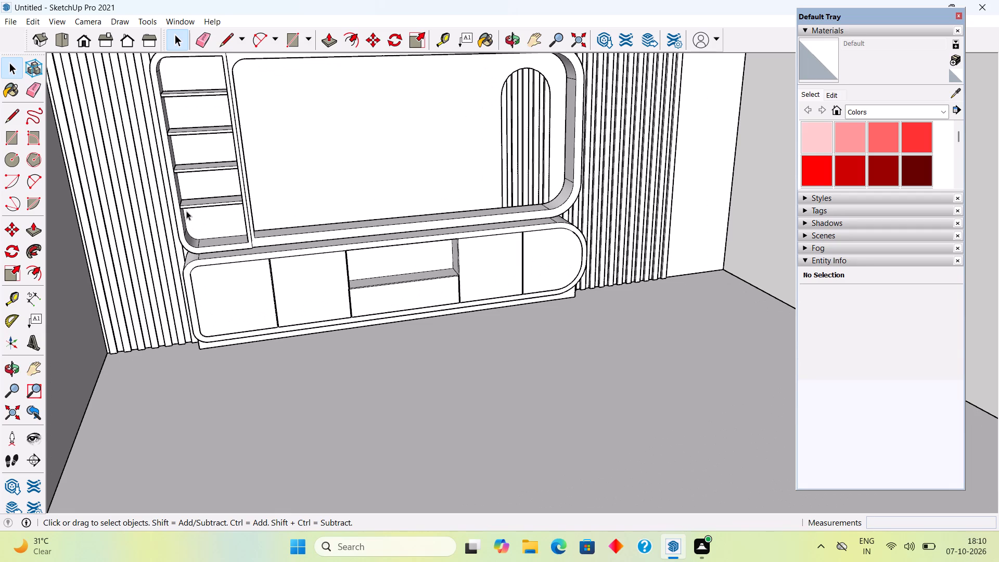
Select the shelf unit's outer frame and place a horizontal guide 3" above the TV frame's lower front edge.
left_click(186, 211)
scroll(199, 211, "up", 1)
scroll(201, 211, "down", 3)
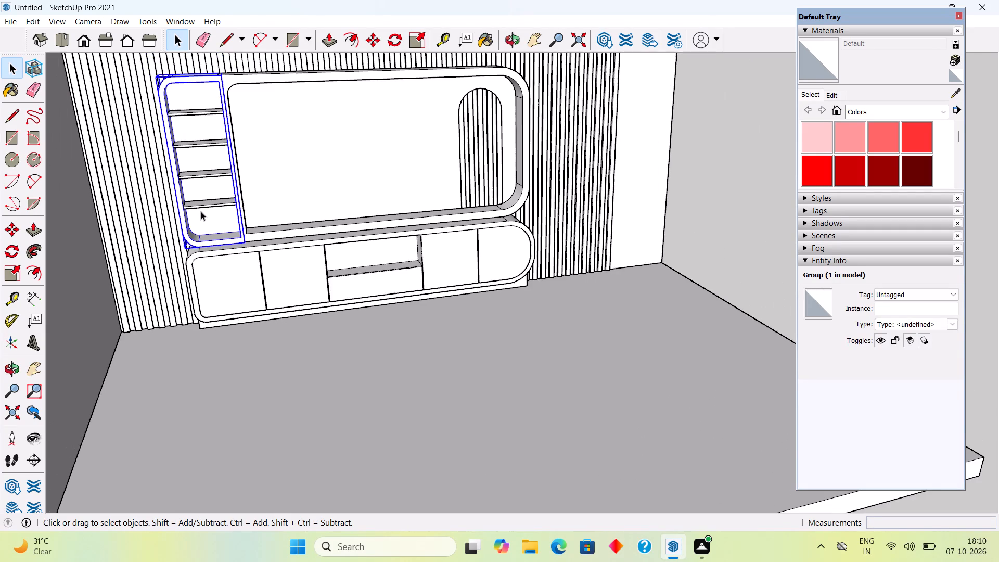
scroll(201, 211, "down", 3)
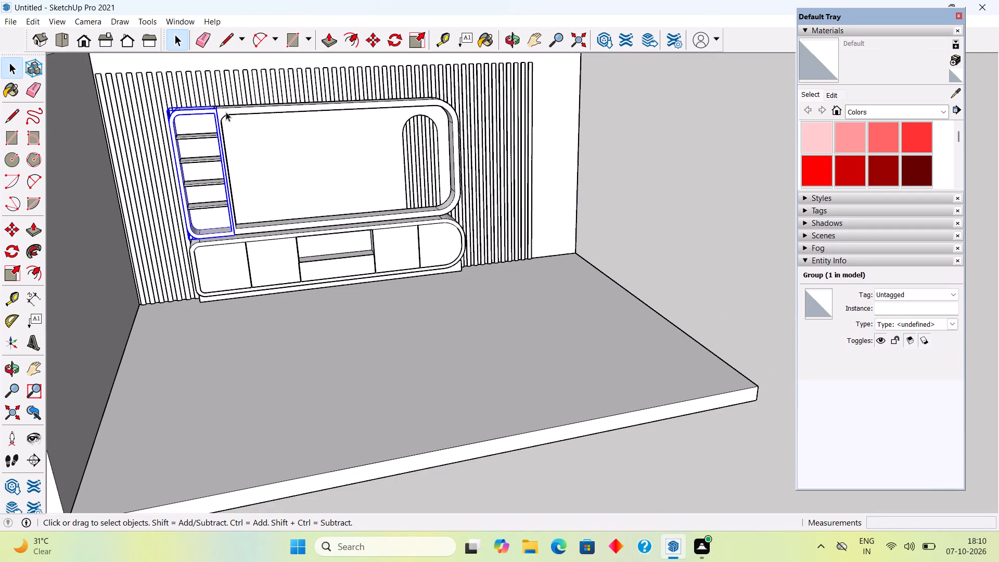
scroll(239, 233, "up", 8)
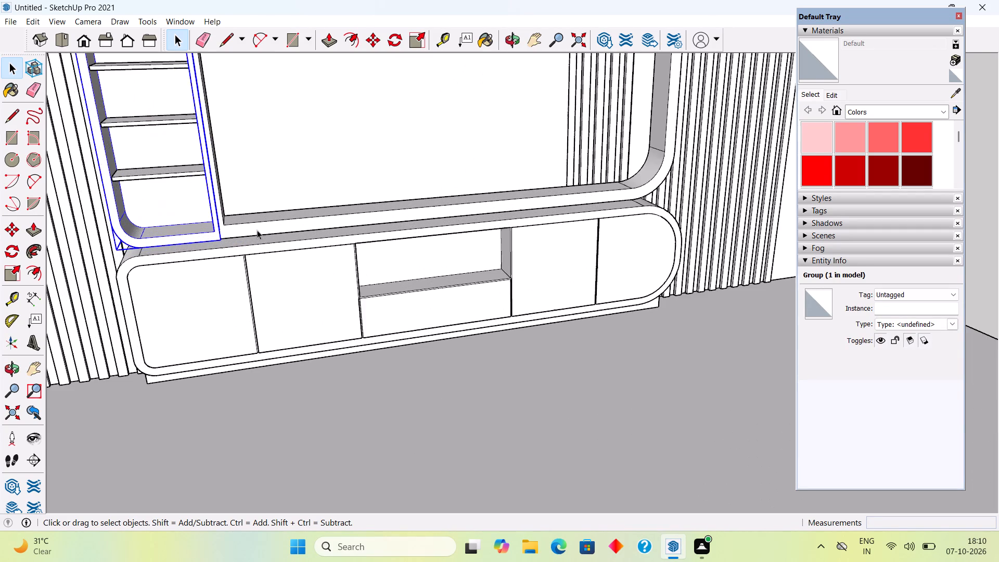
scroll(245, 235, "up", 4)
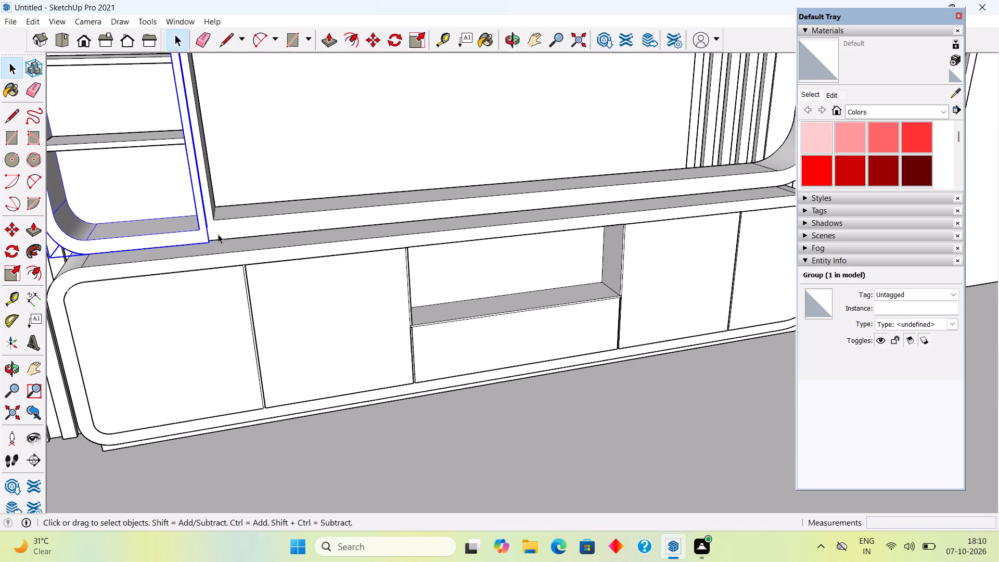
key("t")
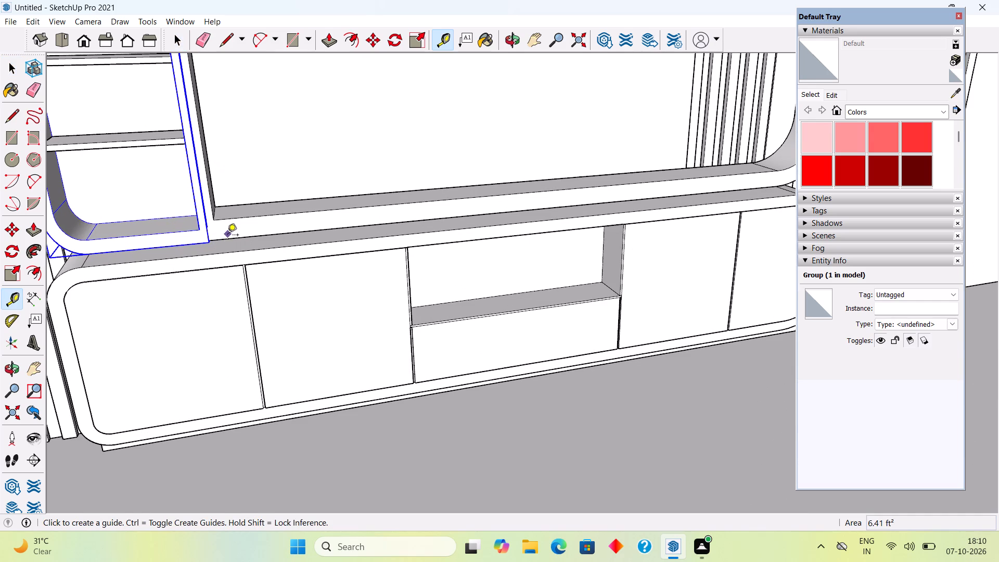
left_click(227, 240)
left_click(219, 222)
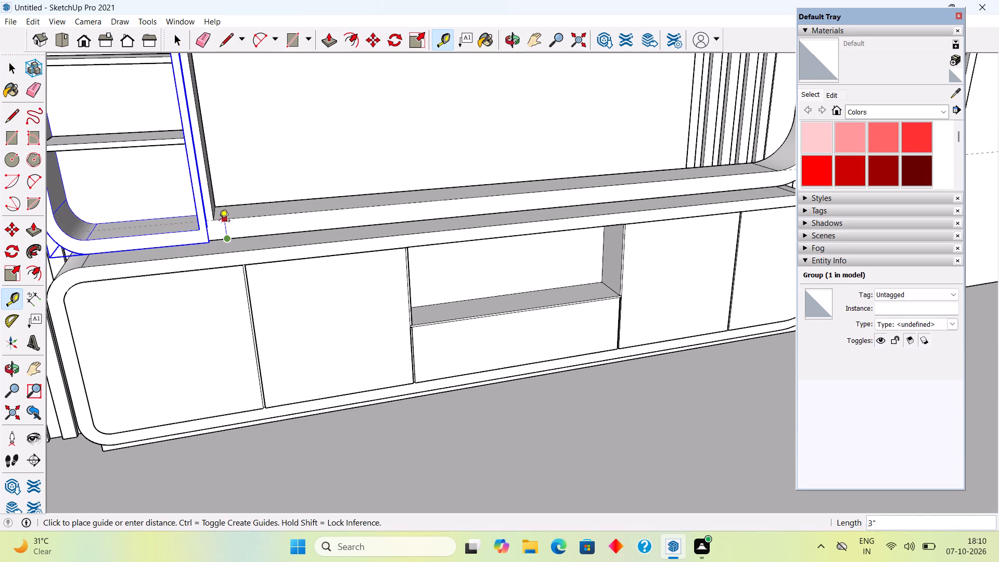
key("space")
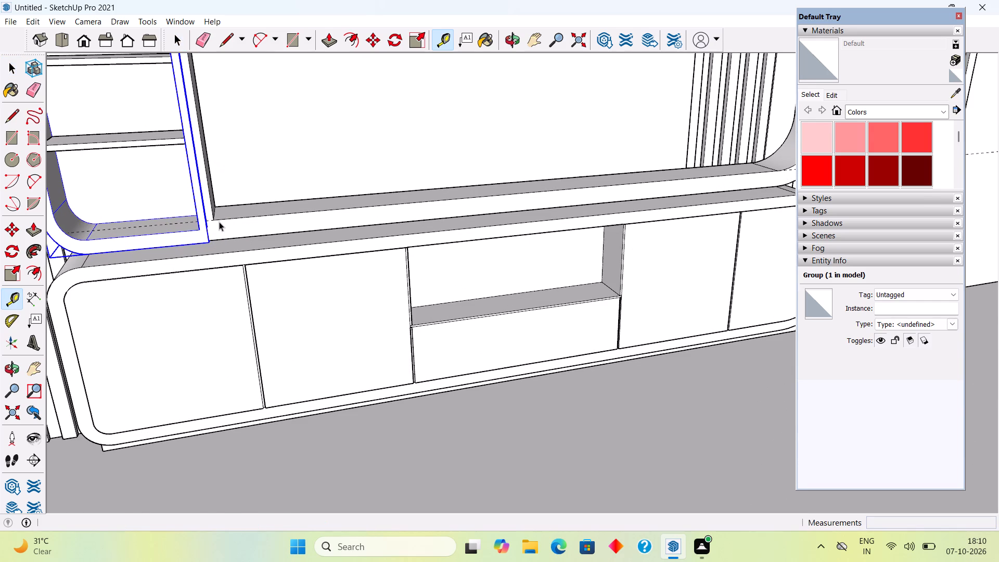
Place a guide line along the upper front edge of the TV frame beside the shelf unit.
scroll(219, 222, "down", 13)
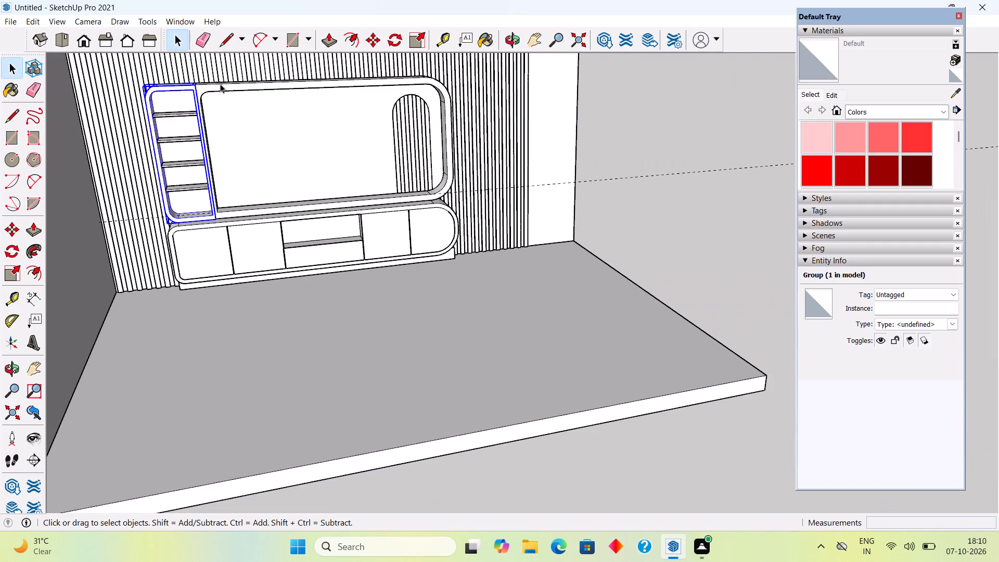
middle_click_drag(220, 136, 219, 233)
scroll(180, 116, "up", 4)
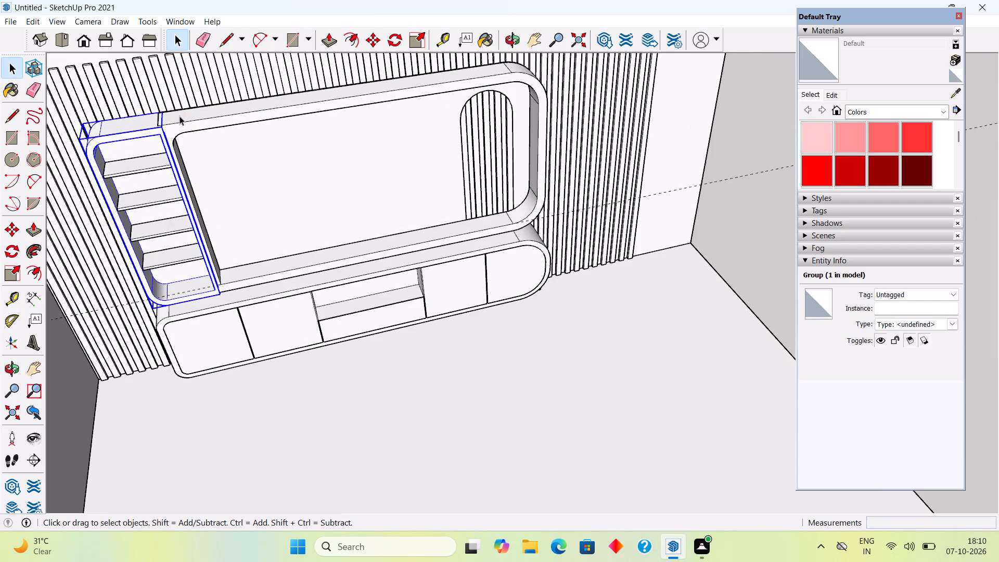
key("t")
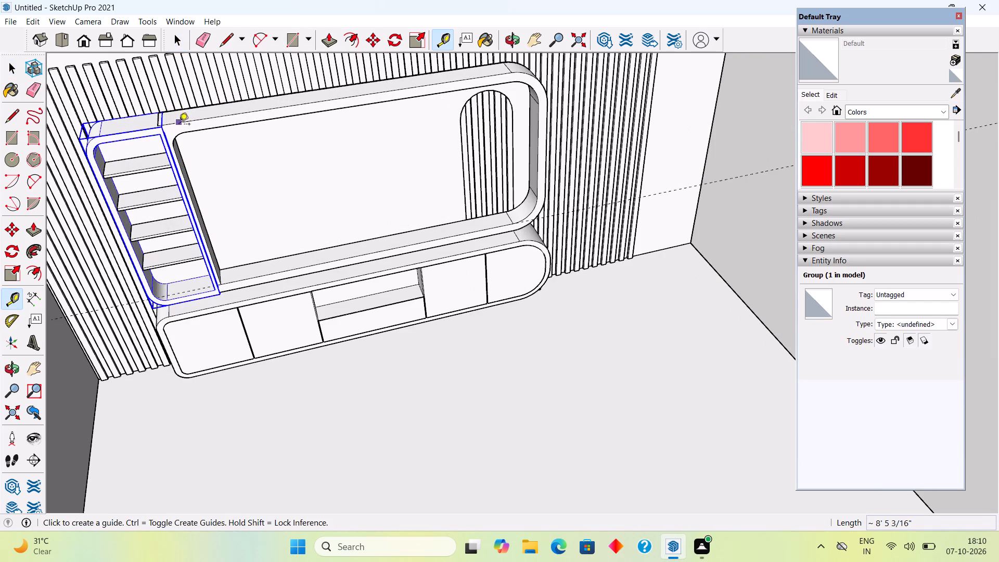
double_click(179, 125)
key("space")
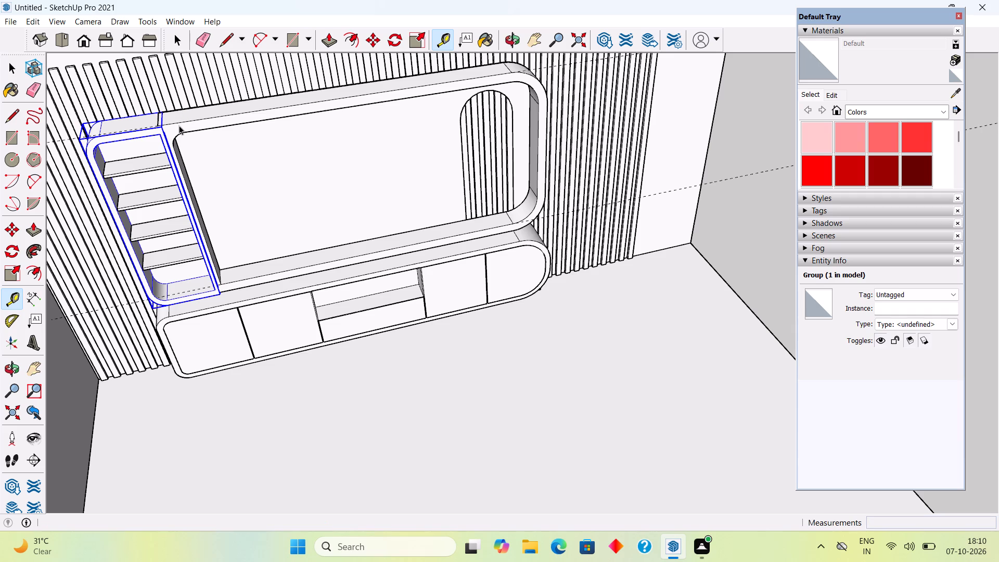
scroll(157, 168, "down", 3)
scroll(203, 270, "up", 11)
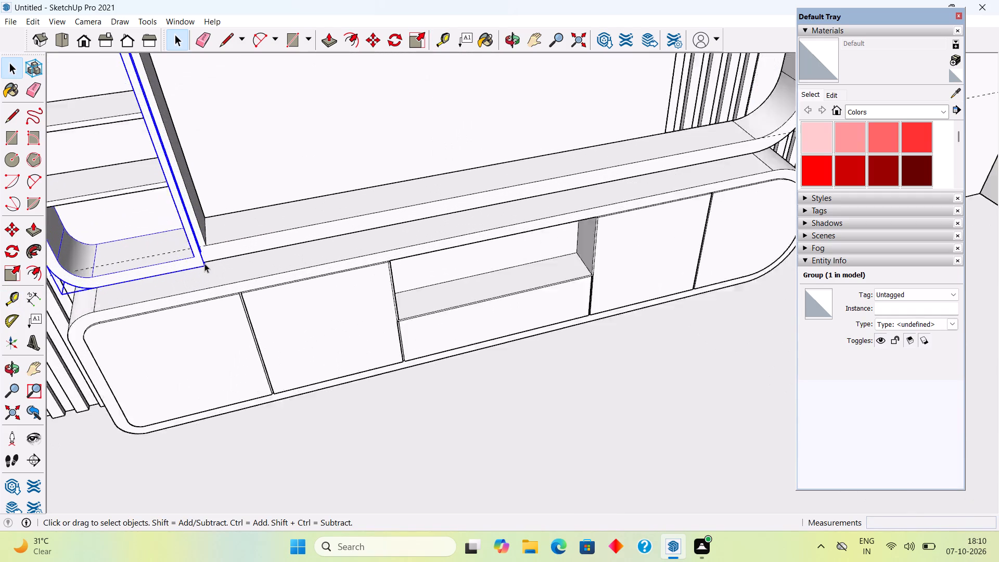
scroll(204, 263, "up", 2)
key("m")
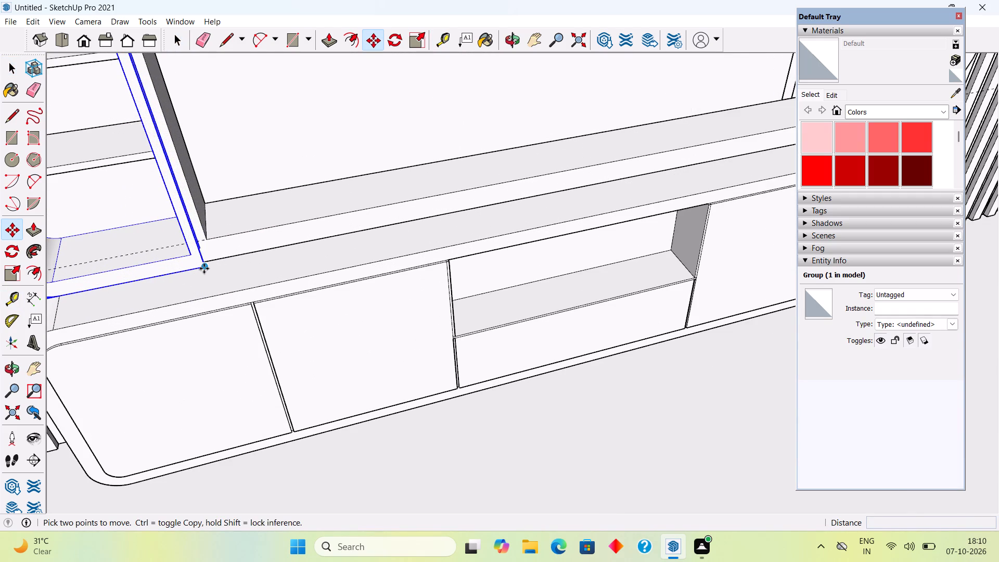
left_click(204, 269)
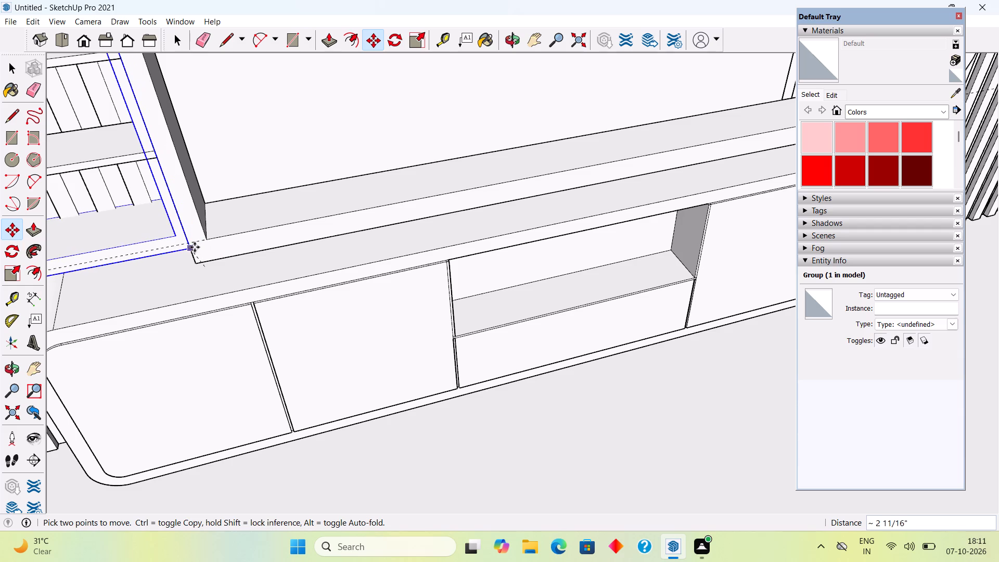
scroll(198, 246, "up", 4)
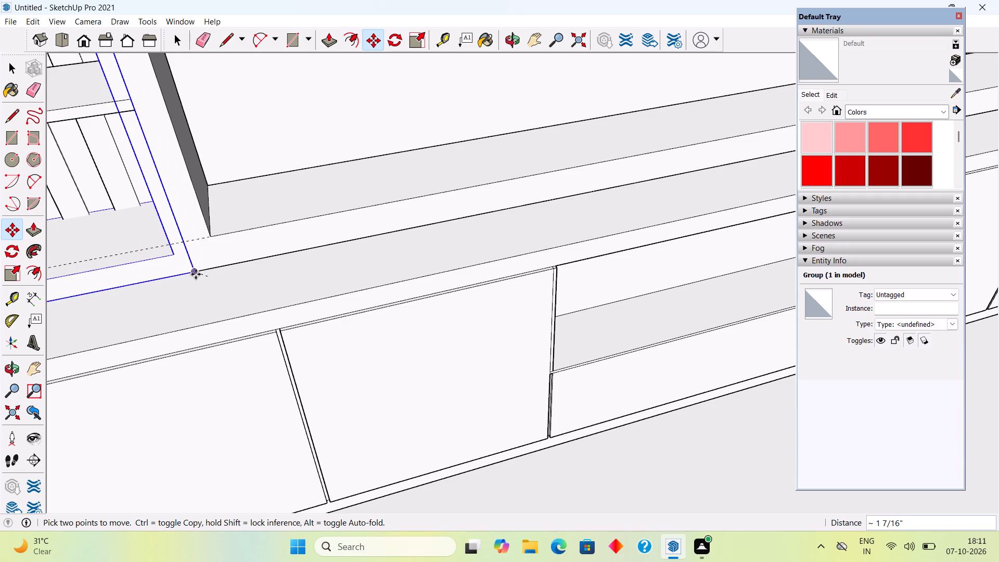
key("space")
Add the shelves to the selected outer frame of the shelf unit and combine both into one group.
scroll(221, 261, "down", 6)
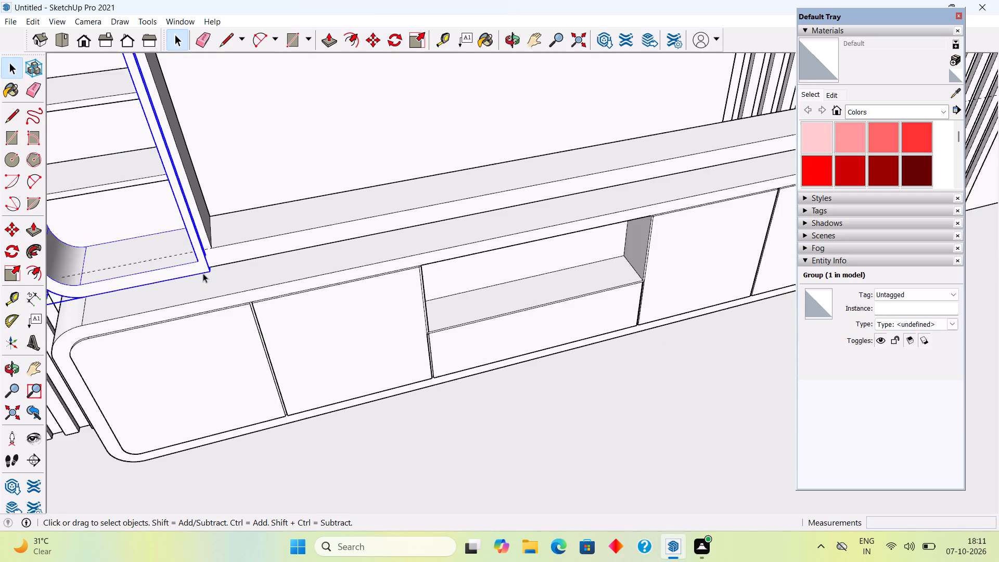
scroll(203, 273, "down", 11)
middle_click_drag(204, 224, 317, 157)
middle_click_drag(176, 235, 61, 238)
scroll(61, 238, "down", 8)
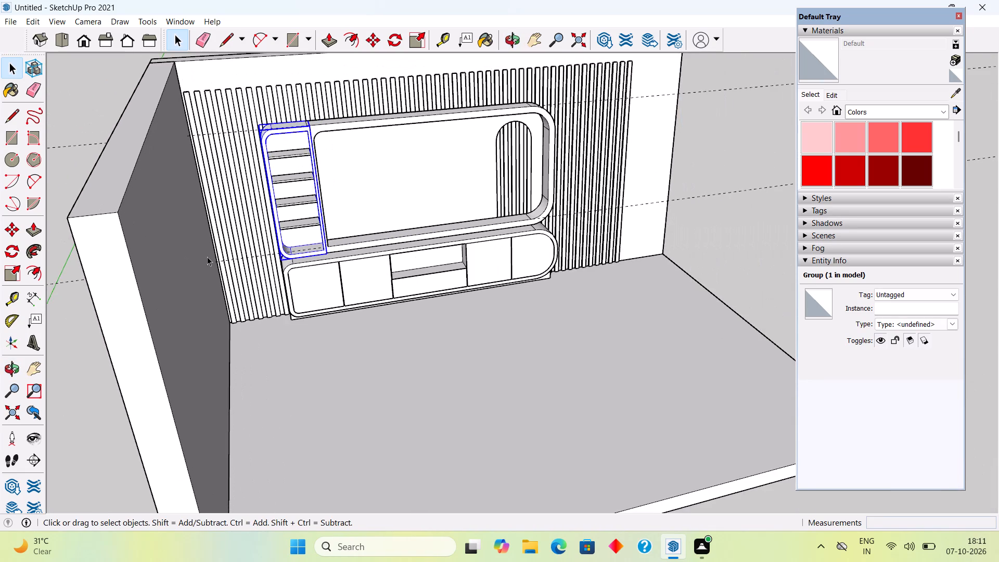
scroll(288, 198, "up", 4)
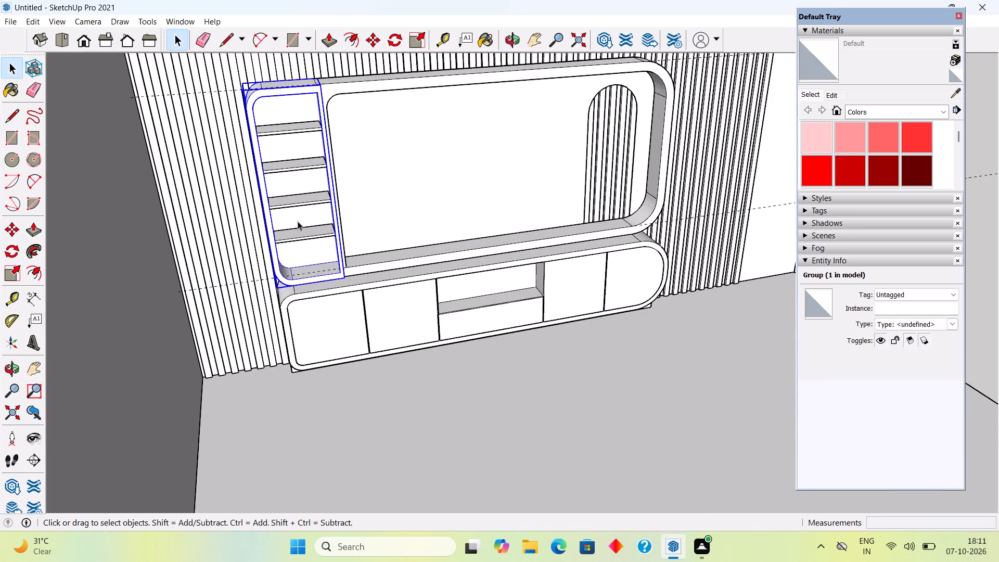
left_click(294, 240, "shift")
right_click(298, 226, "shift")
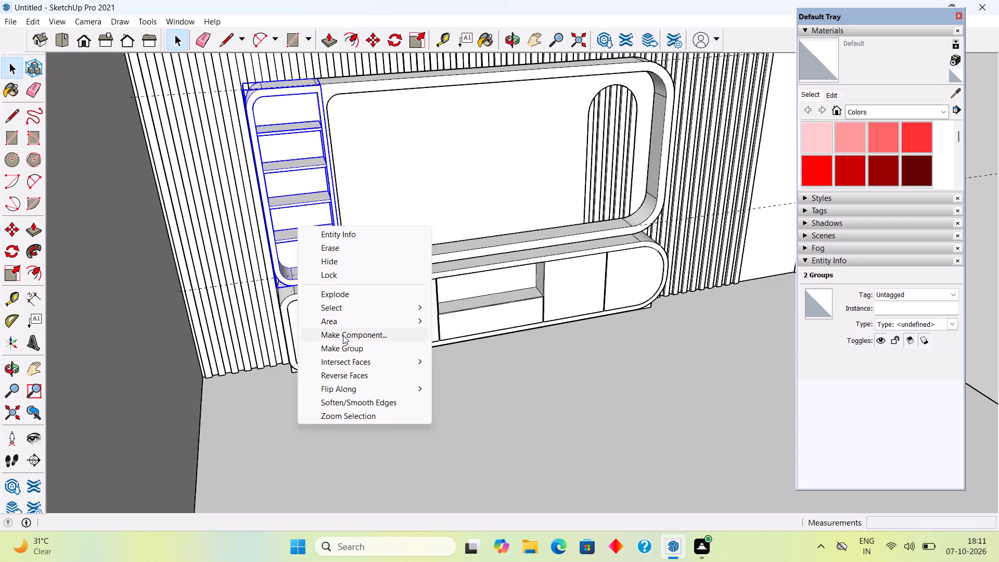
left_click(348, 350)
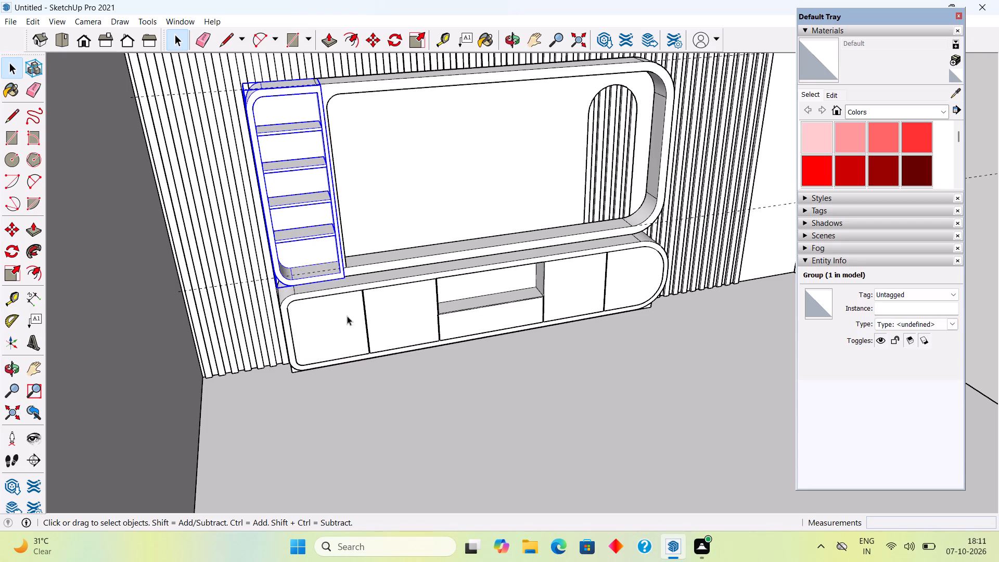
Move the shelf unit group straight up 3" from its lower front corner, onto the guide above the TV frame's lower edge.
scroll(348, 293, "up", 6)
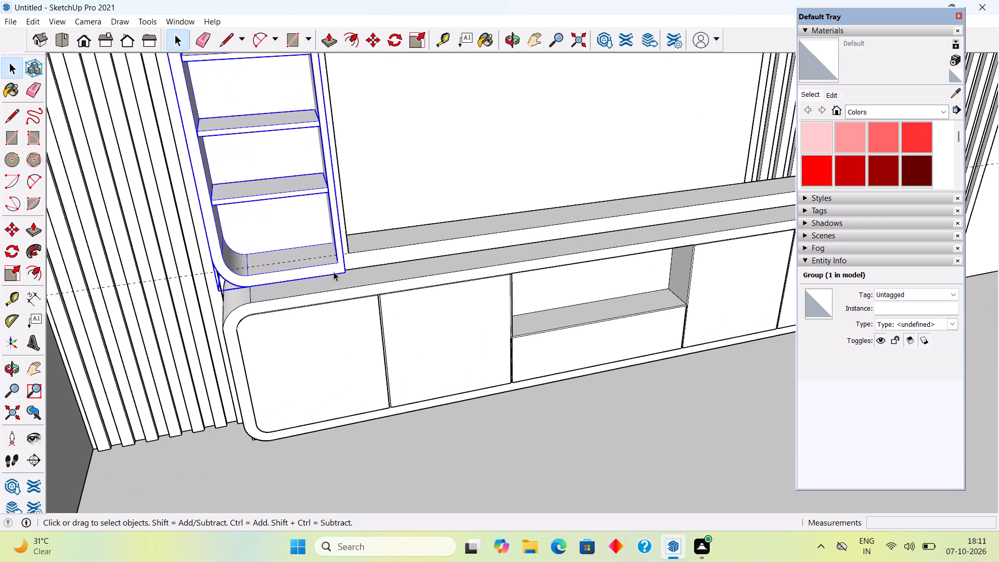
key("m")
left_click(342, 272)
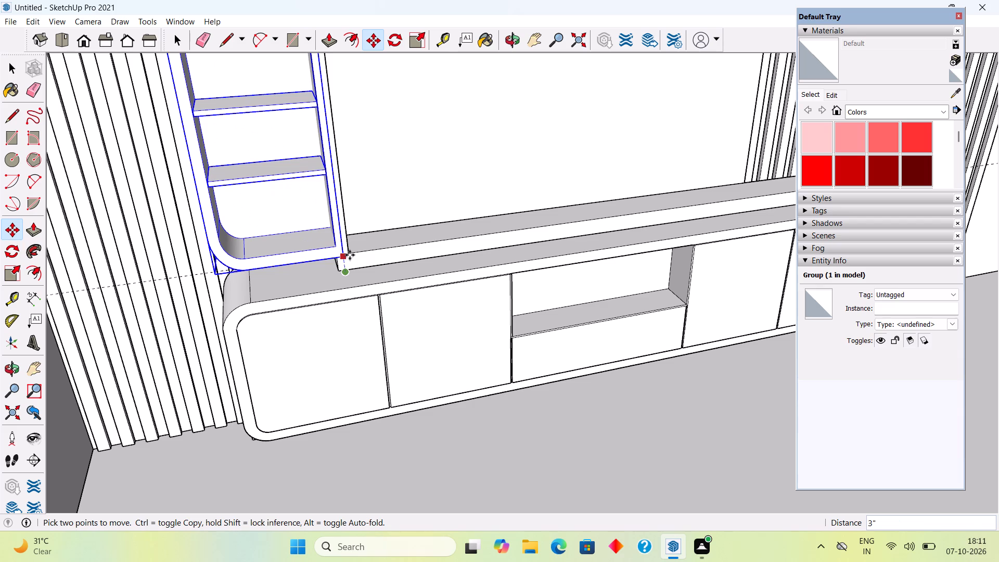
left_click(350, 255)
middle_click_drag(350, 195, 467, 113)
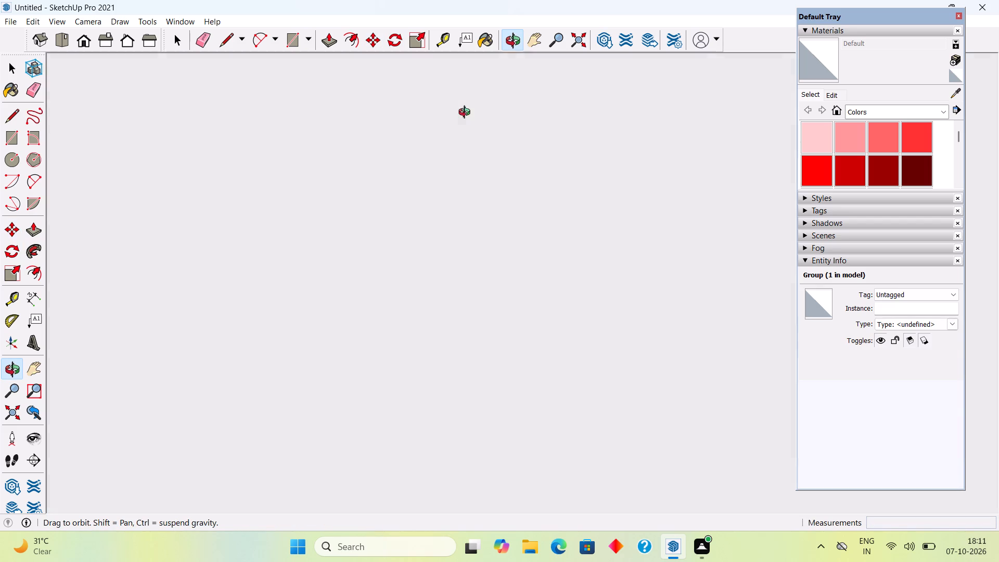
middle_click_drag(467, 113, 418, 157)
key("space")
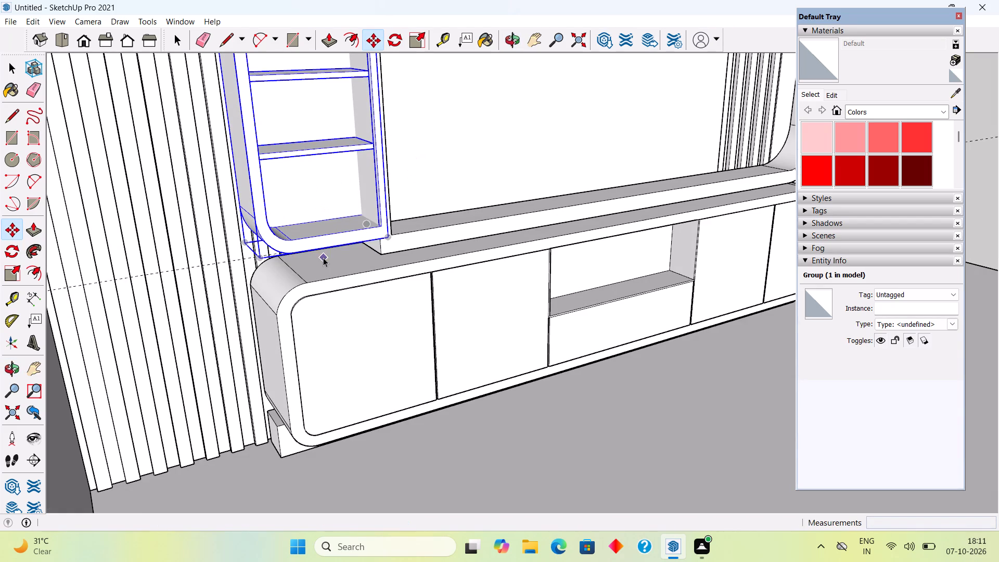
Open the TV frame for editing and draw an 8" line across its end face, level with the shelf unit's underside.
scroll(316, 282, "up", 5)
scroll(357, 233, "up", 4)
middle_click_drag(366, 219, 380, 188)
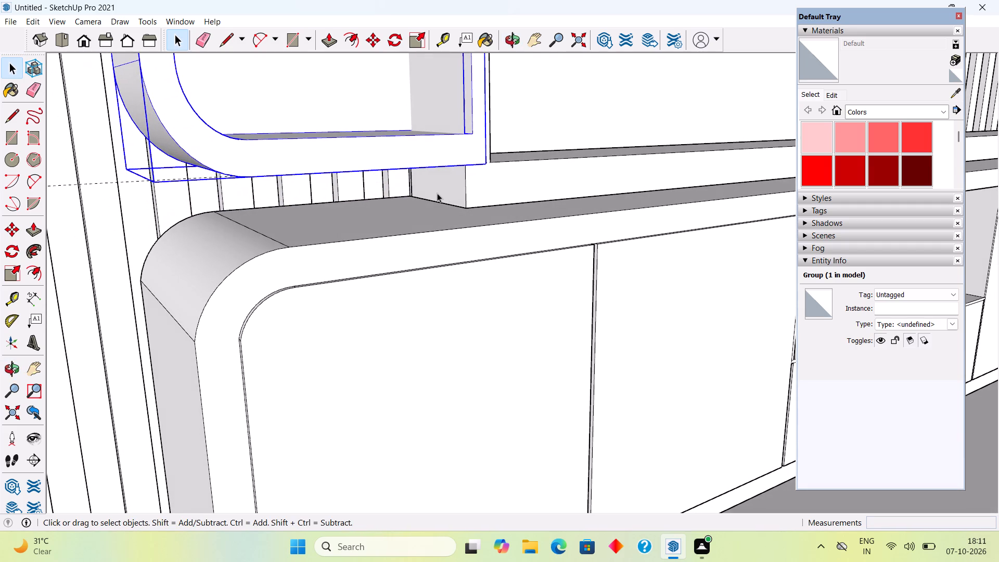
left_click(446, 192)
middle_click_drag(449, 154, 450, 124)
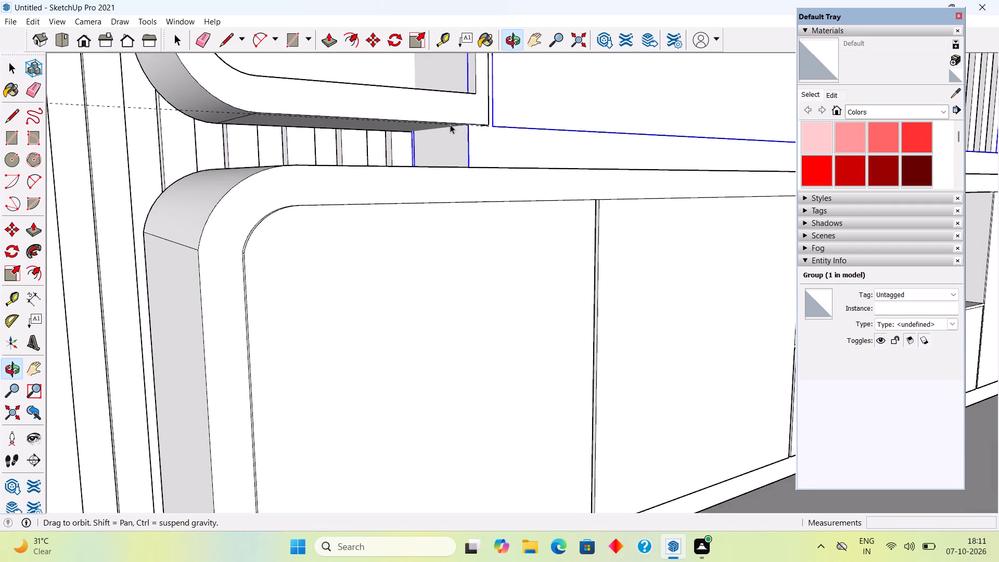
middle_click_drag(450, 124, 450, 124)
scroll(452, 131, "up", 6)
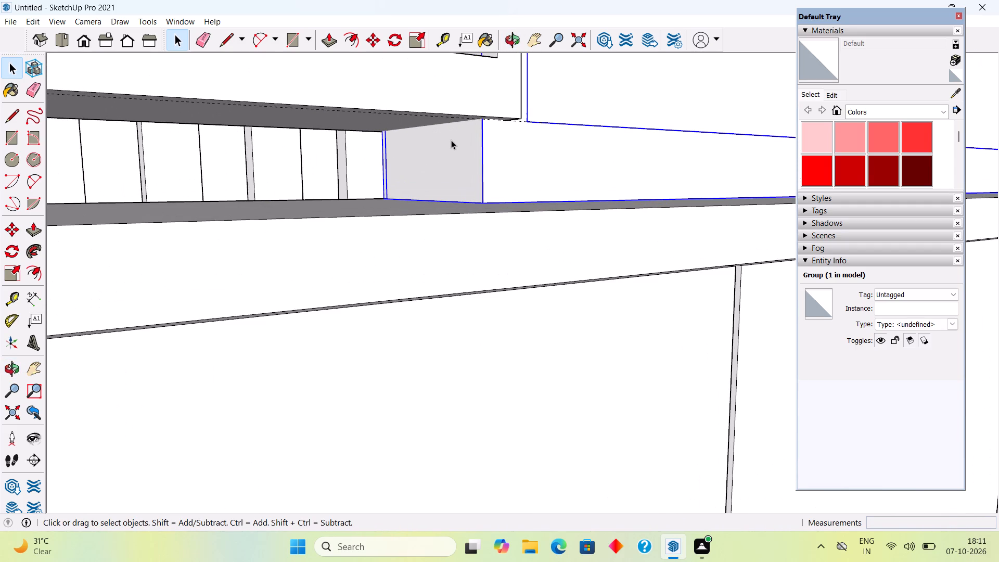
triple_click(446, 150)
double_click(446, 150)
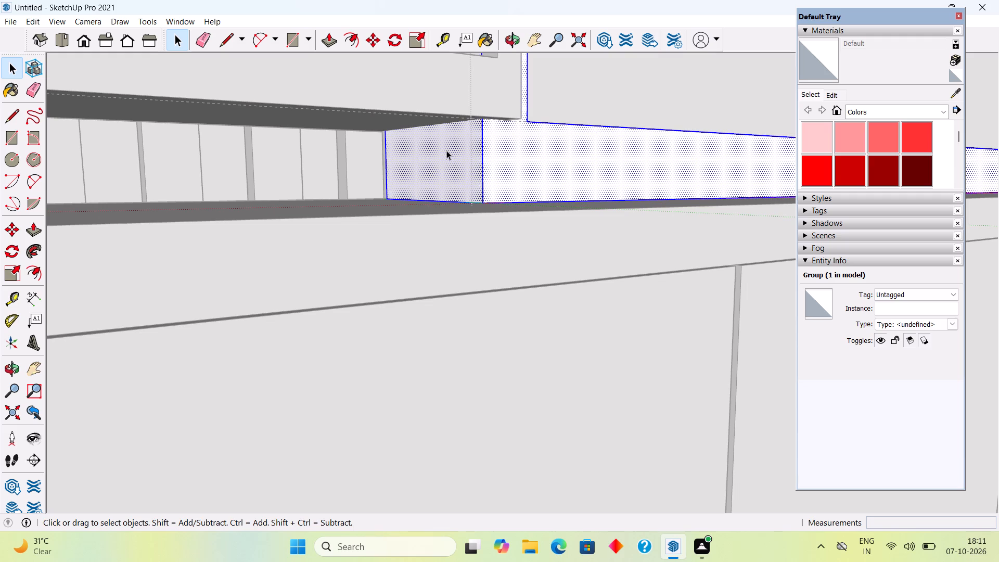
key("l")
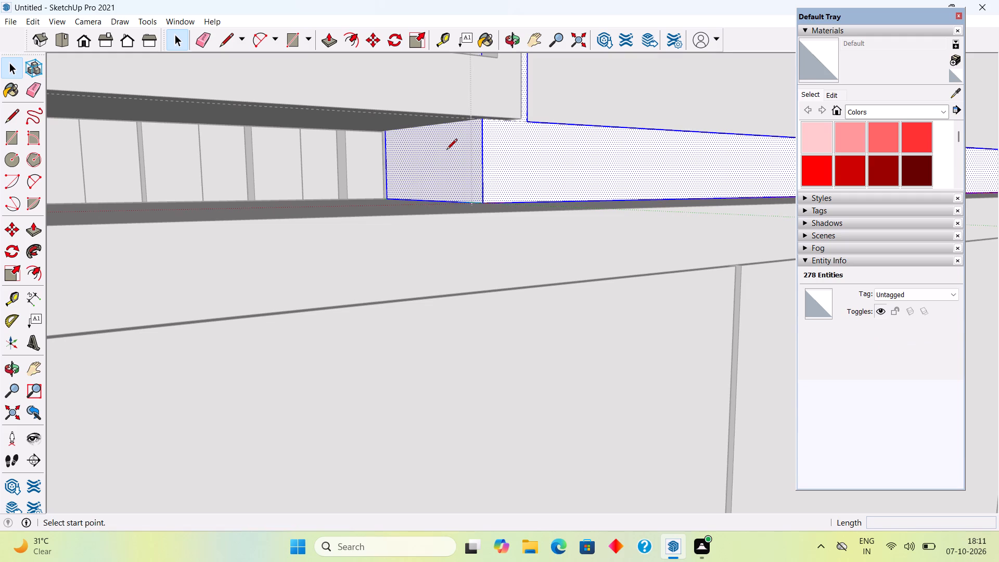
left_click(385, 130)
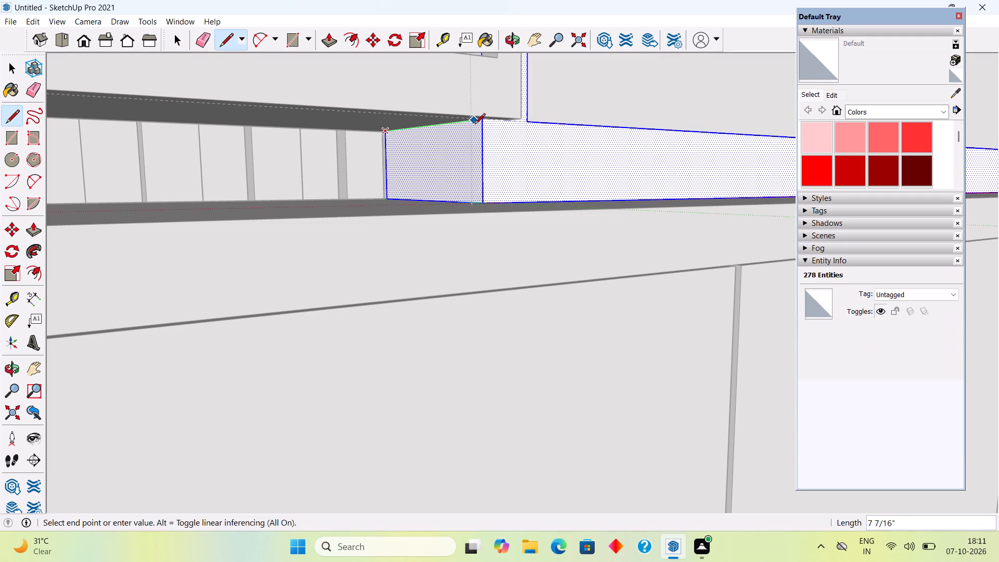
left_click(481, 123)
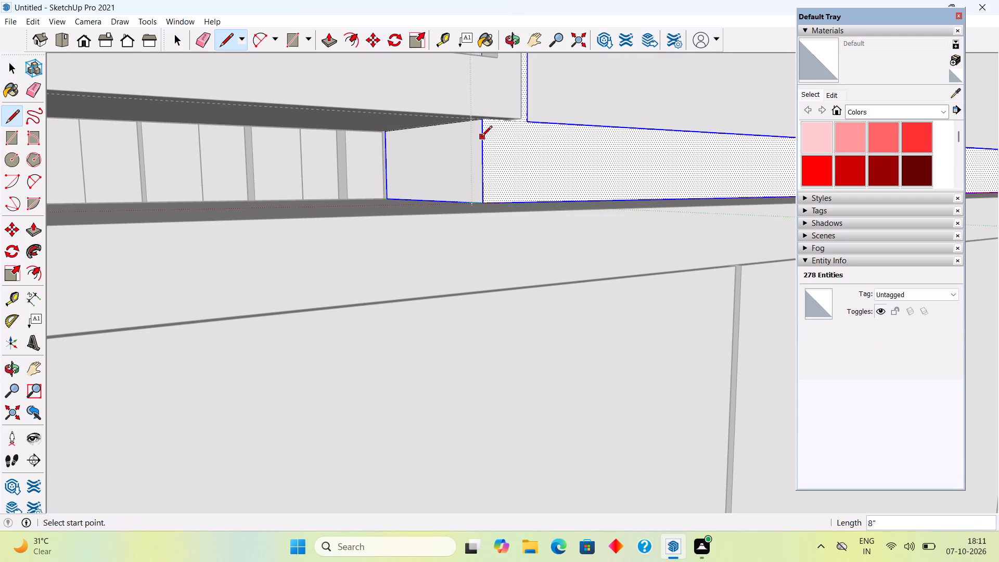
key("space")
Push/Pull the end face below the shelf unit outward about 1' 2 3/8", to where the cabinet's rounded corner begins.
left_click(460, 156)
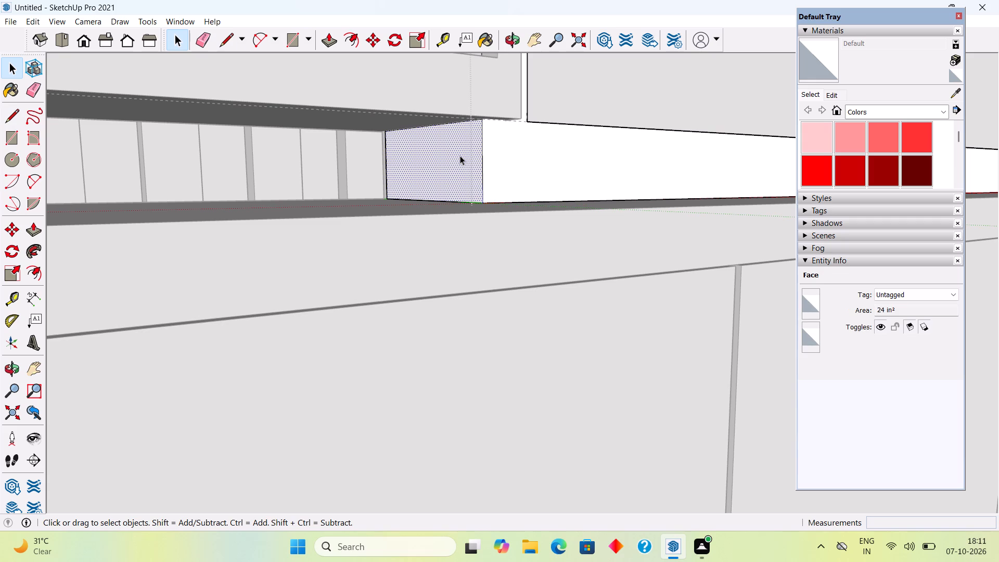
key("p")
left_click(460, 156)
scroll(349, 184, "down", 6)
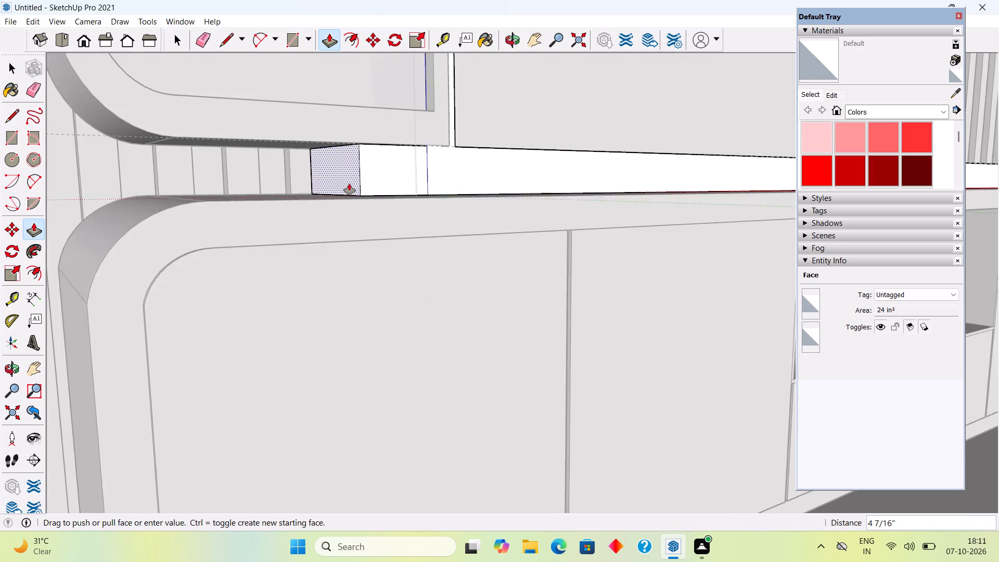
scroll(349, 184, "down", 5)
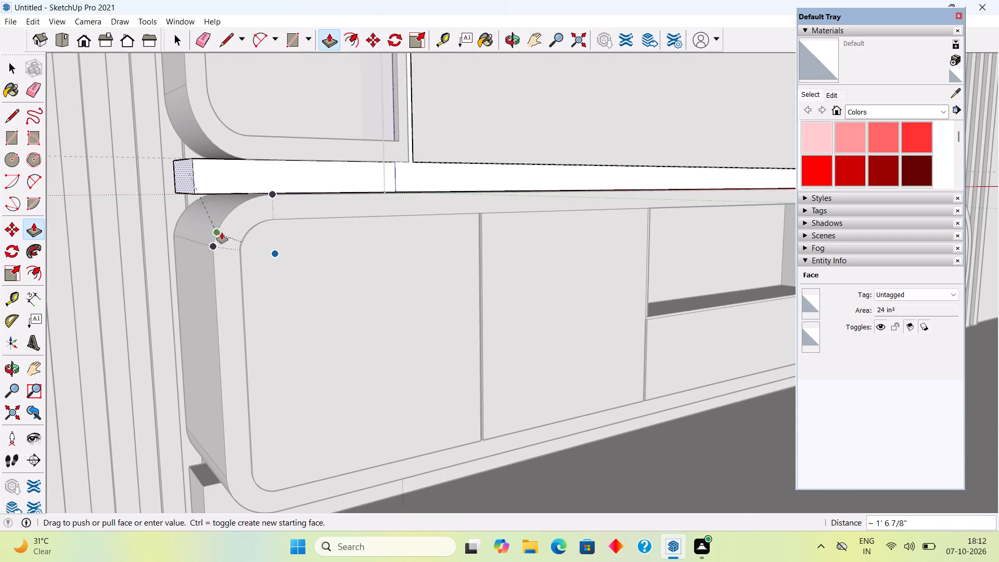
left_click(272, 193)
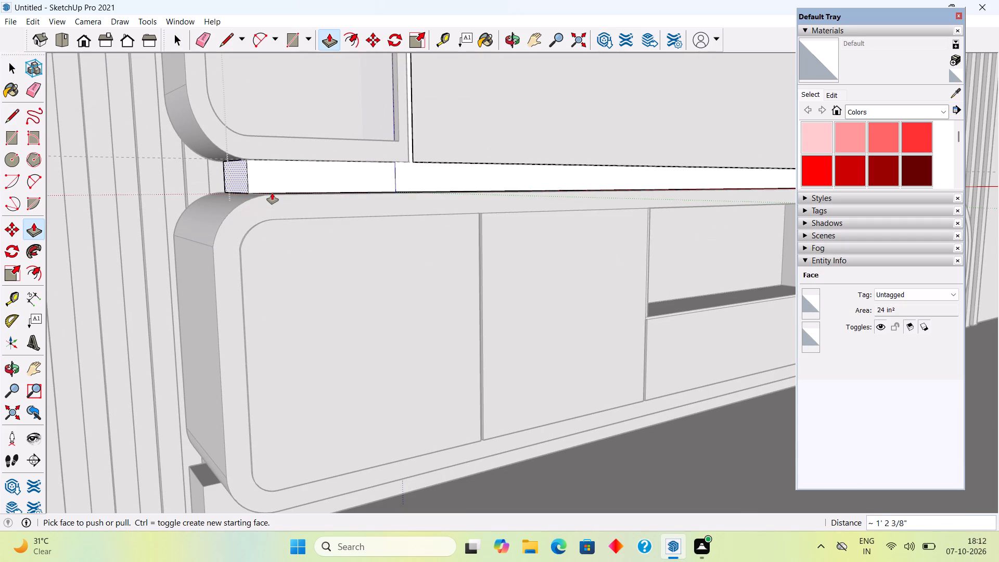
key("space")
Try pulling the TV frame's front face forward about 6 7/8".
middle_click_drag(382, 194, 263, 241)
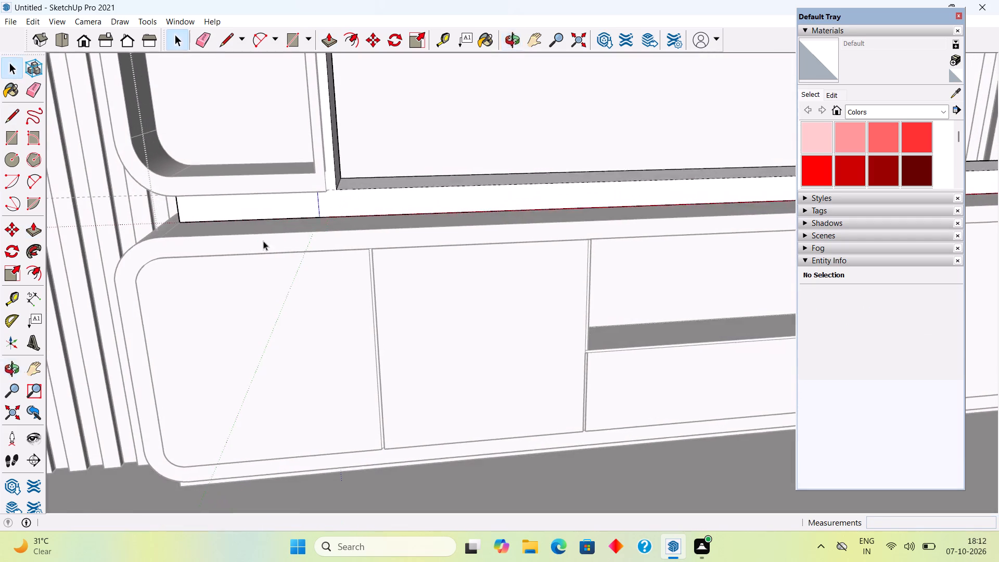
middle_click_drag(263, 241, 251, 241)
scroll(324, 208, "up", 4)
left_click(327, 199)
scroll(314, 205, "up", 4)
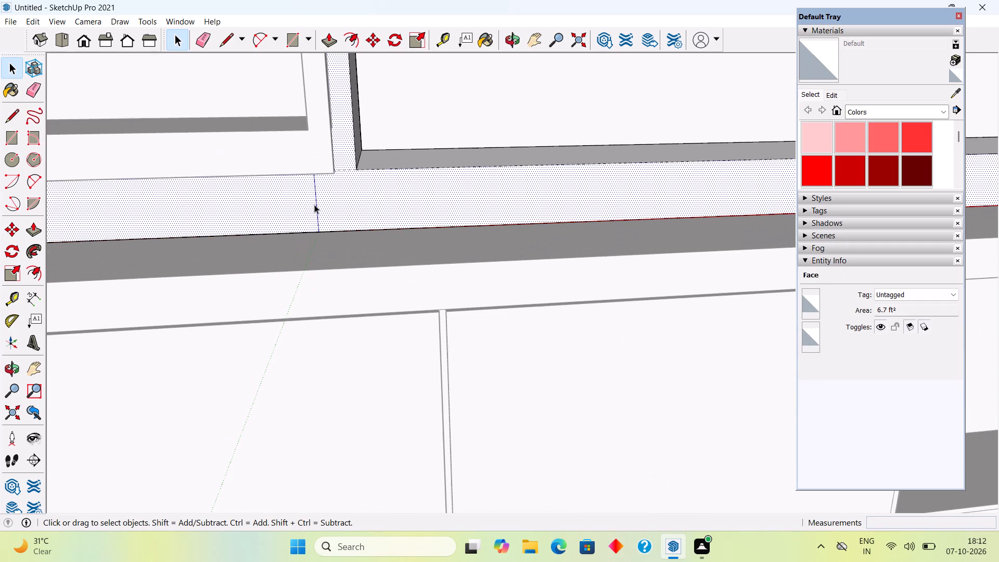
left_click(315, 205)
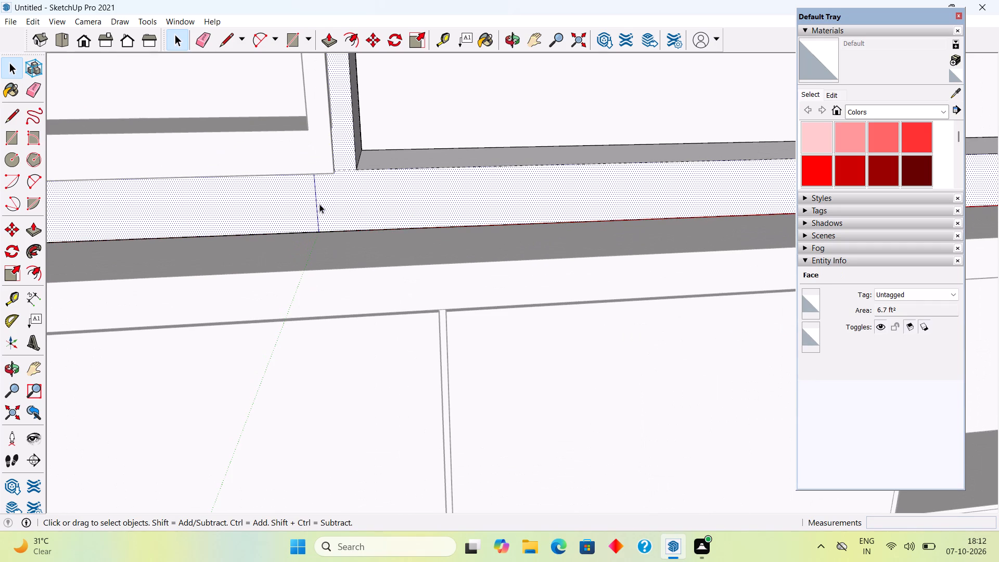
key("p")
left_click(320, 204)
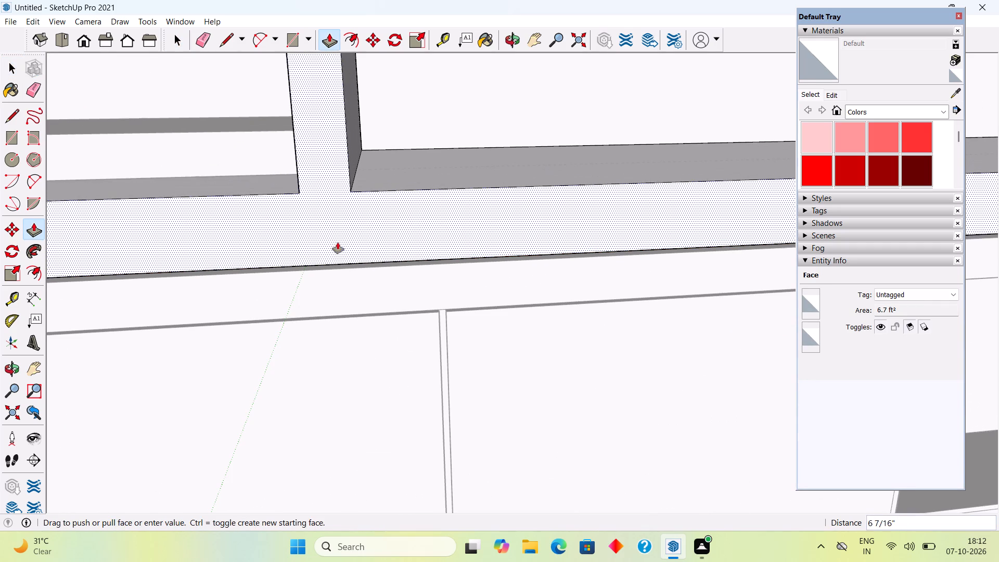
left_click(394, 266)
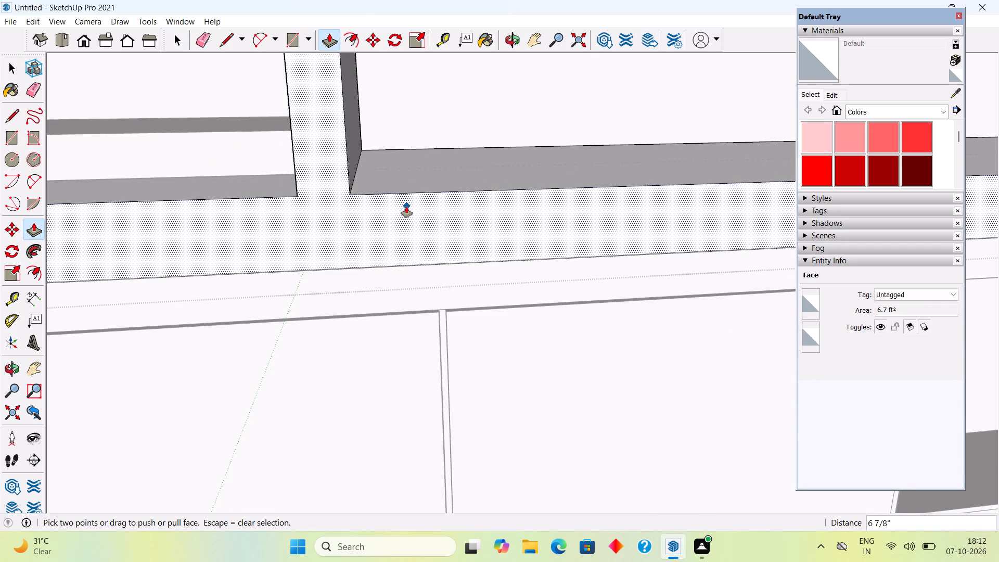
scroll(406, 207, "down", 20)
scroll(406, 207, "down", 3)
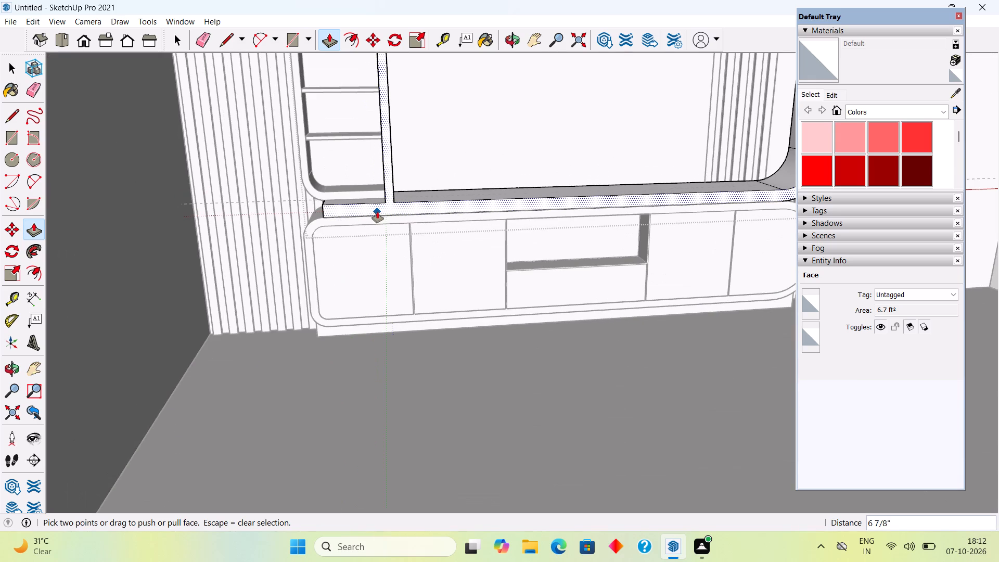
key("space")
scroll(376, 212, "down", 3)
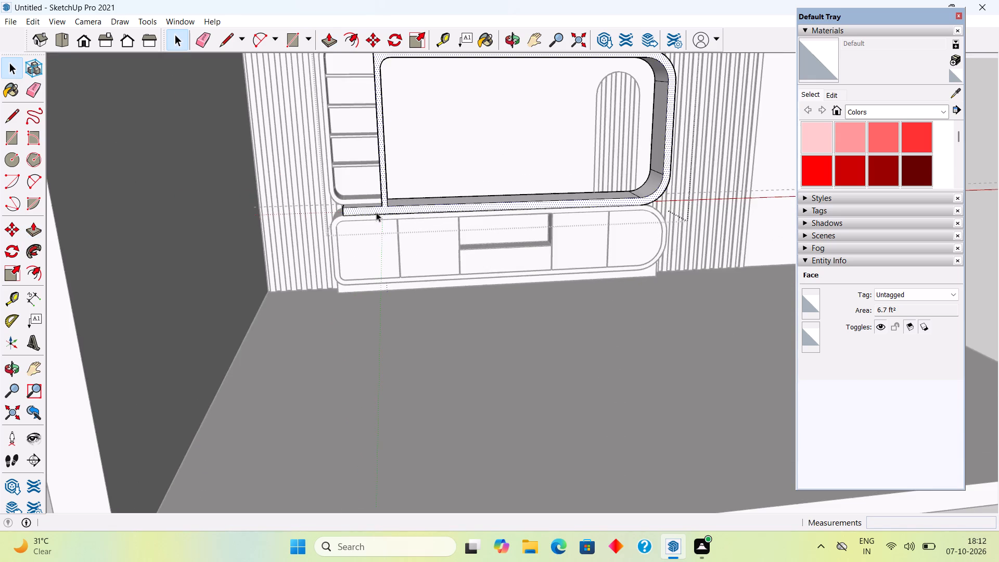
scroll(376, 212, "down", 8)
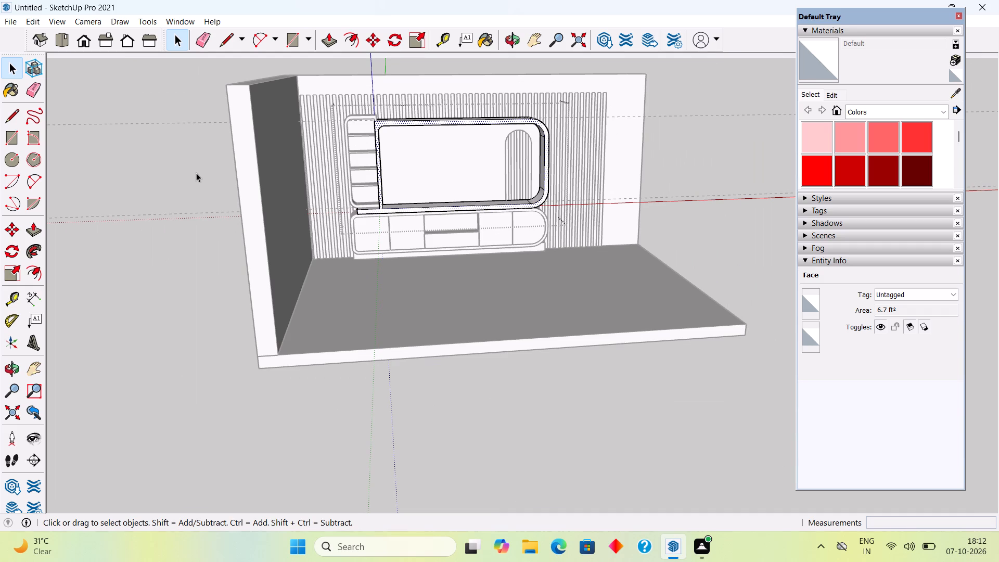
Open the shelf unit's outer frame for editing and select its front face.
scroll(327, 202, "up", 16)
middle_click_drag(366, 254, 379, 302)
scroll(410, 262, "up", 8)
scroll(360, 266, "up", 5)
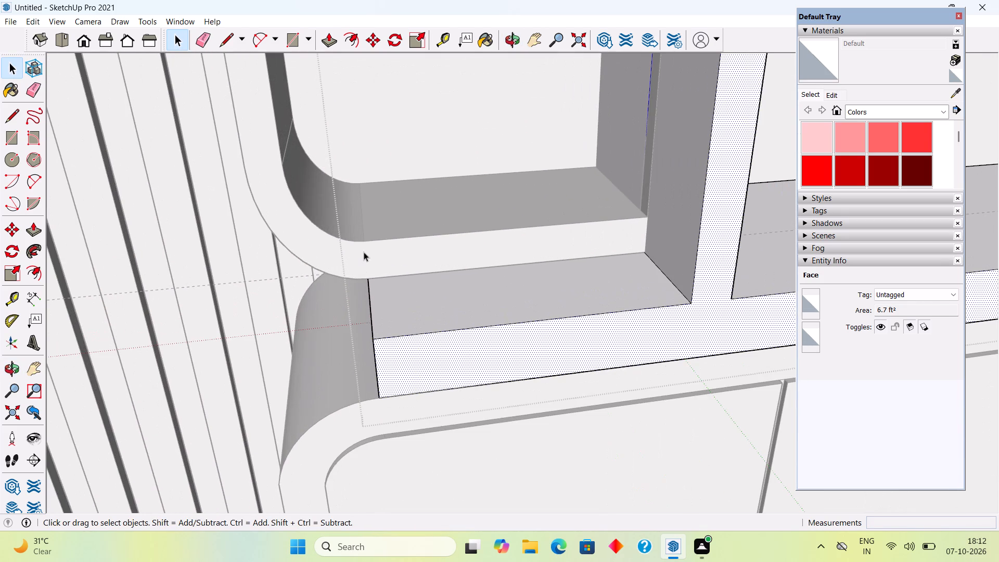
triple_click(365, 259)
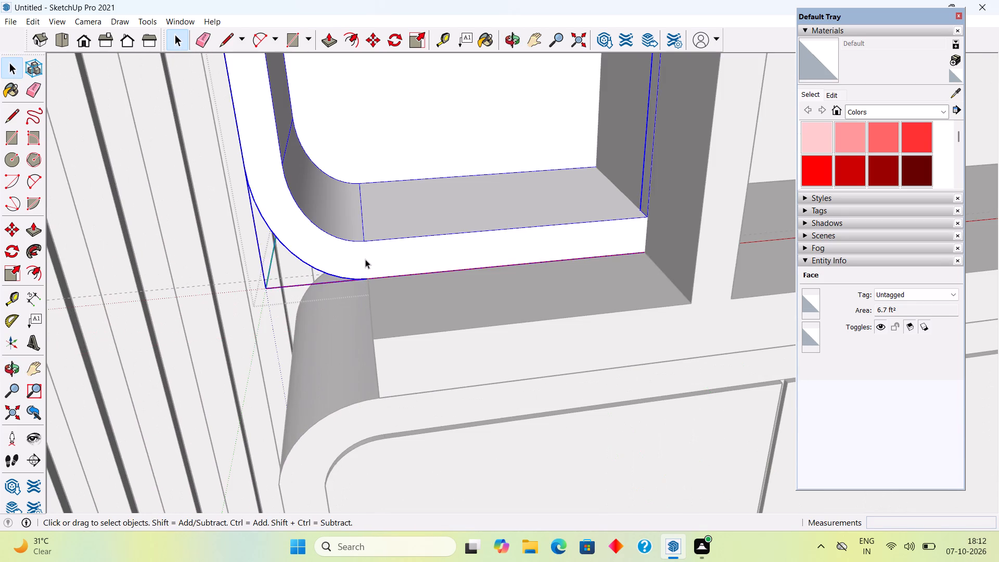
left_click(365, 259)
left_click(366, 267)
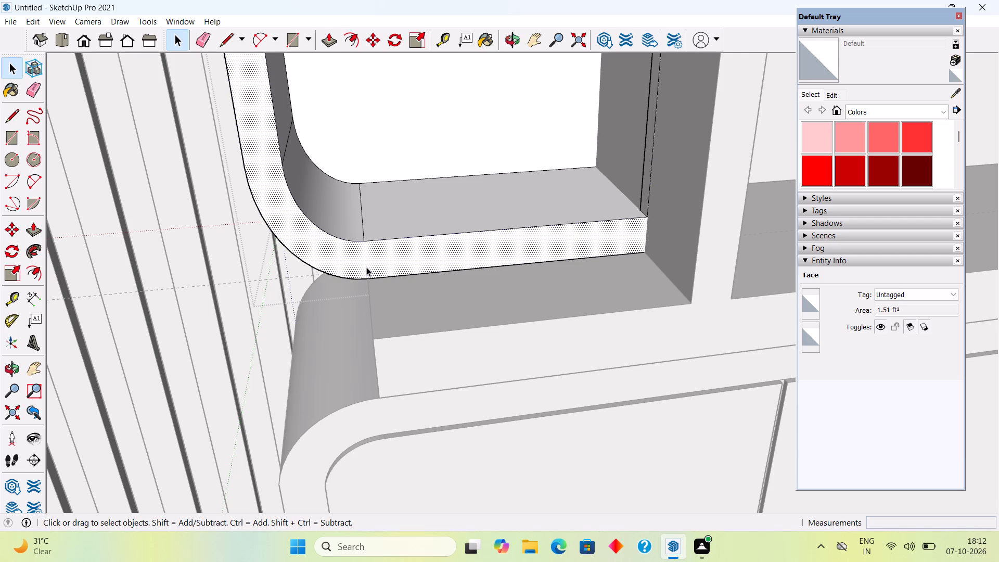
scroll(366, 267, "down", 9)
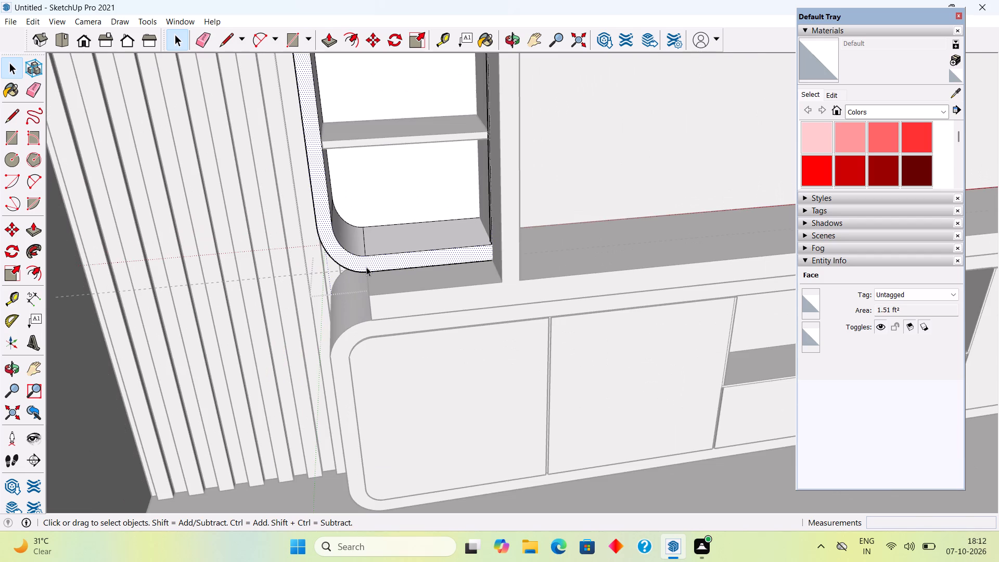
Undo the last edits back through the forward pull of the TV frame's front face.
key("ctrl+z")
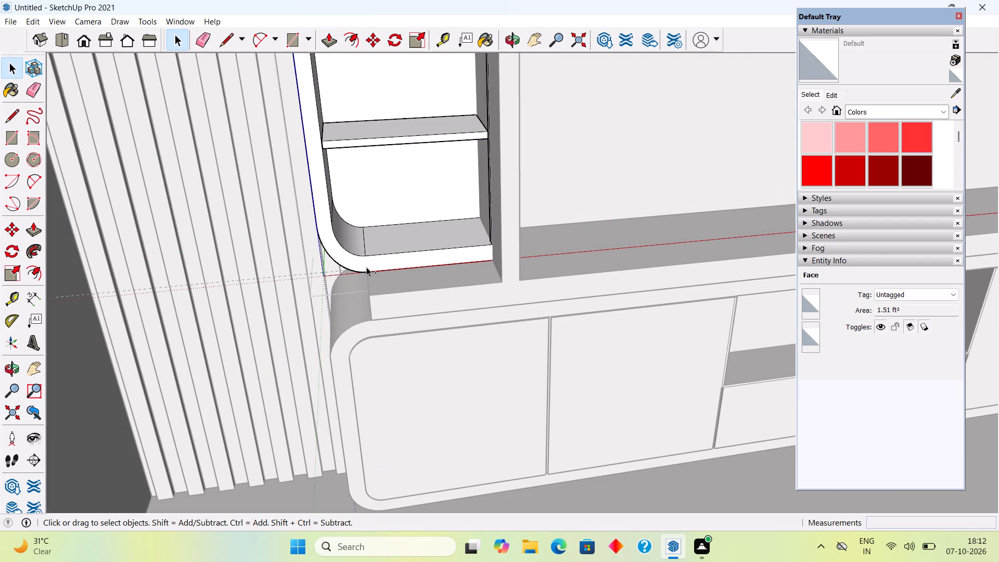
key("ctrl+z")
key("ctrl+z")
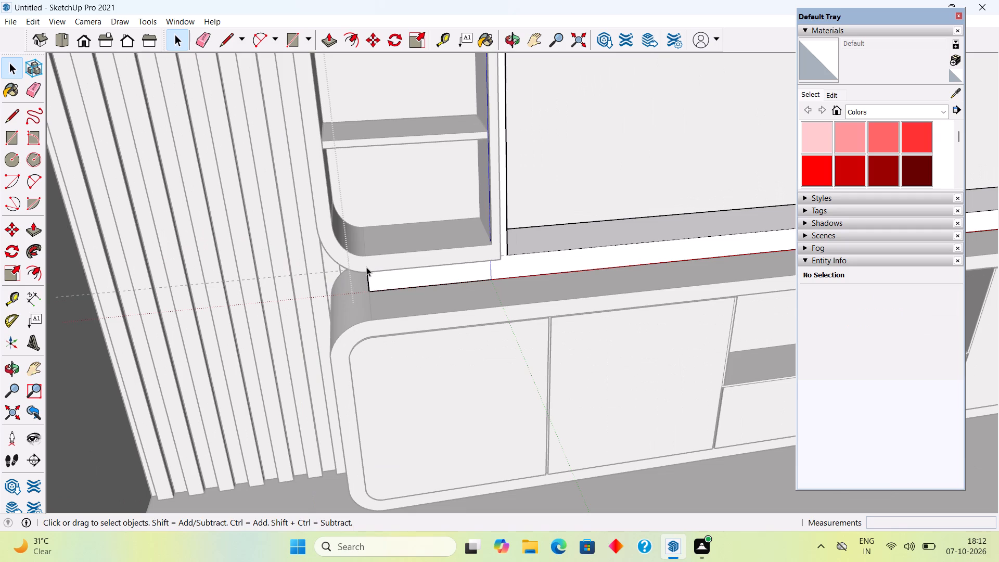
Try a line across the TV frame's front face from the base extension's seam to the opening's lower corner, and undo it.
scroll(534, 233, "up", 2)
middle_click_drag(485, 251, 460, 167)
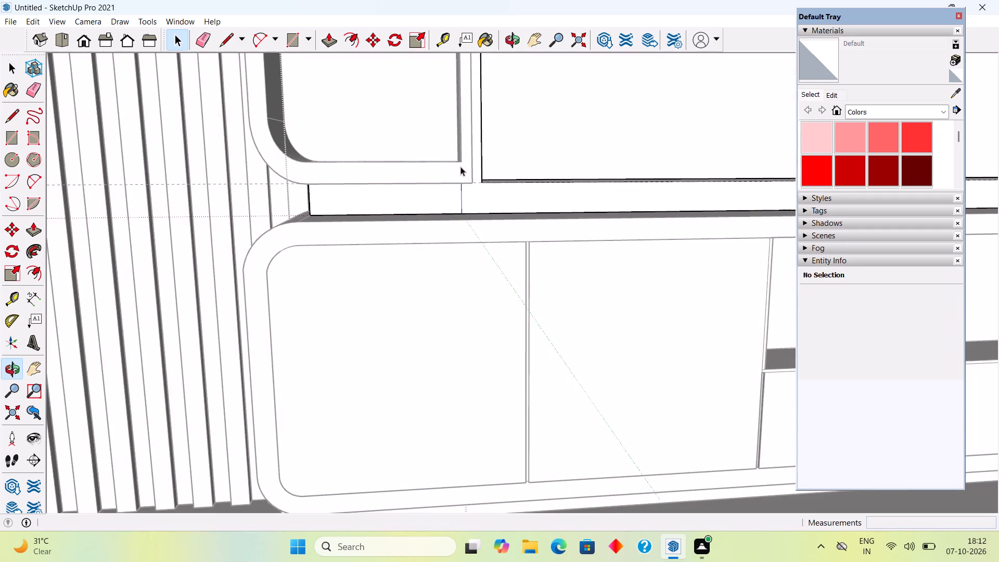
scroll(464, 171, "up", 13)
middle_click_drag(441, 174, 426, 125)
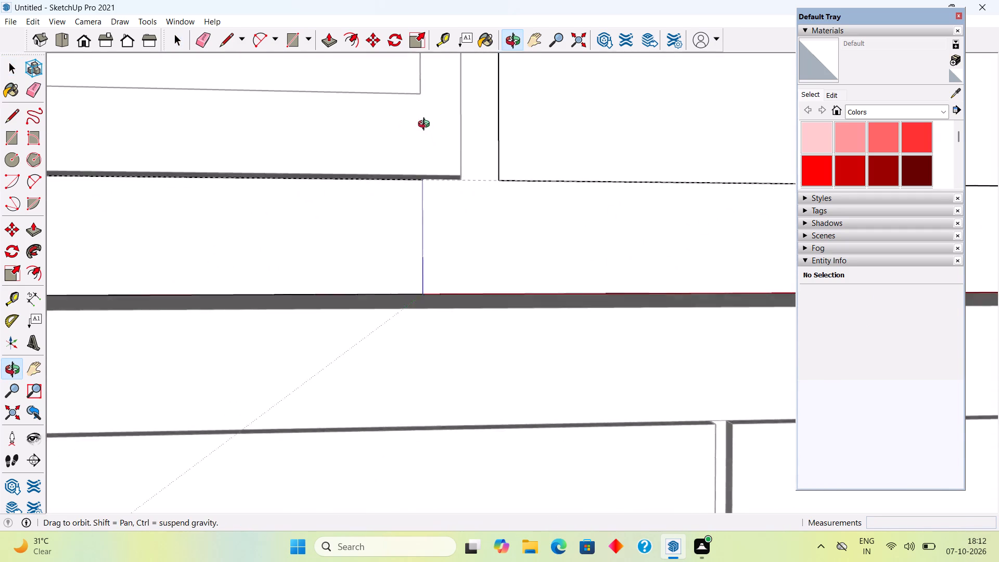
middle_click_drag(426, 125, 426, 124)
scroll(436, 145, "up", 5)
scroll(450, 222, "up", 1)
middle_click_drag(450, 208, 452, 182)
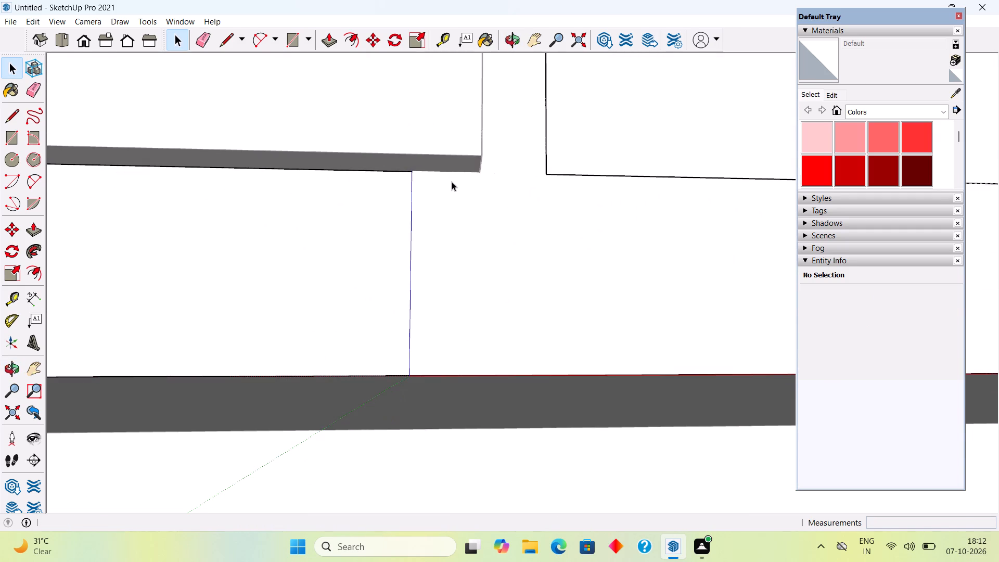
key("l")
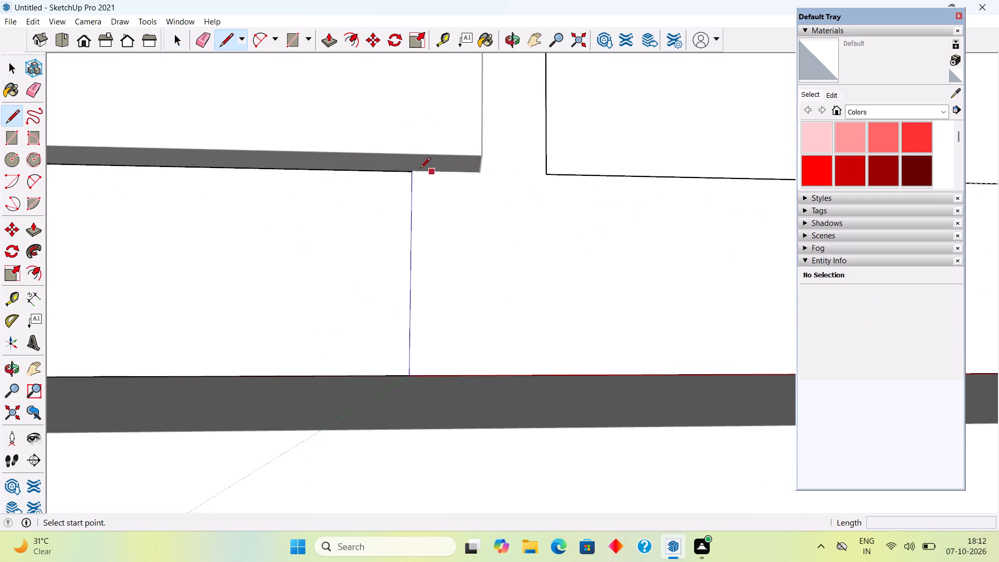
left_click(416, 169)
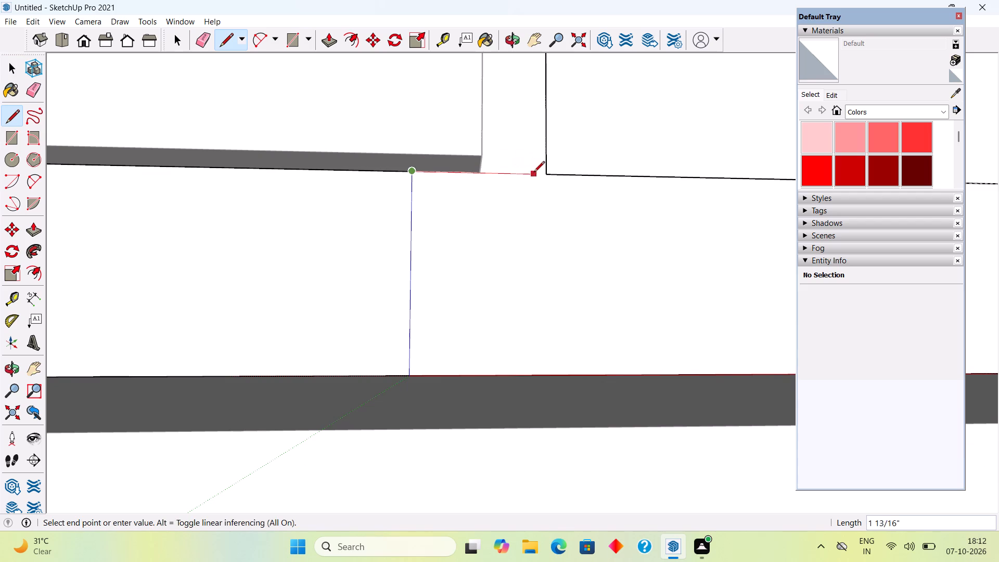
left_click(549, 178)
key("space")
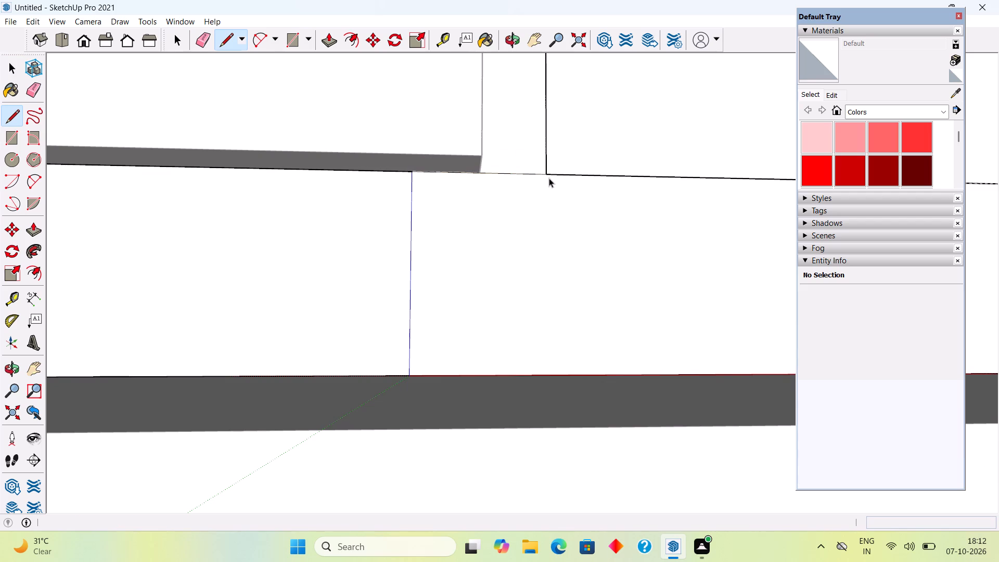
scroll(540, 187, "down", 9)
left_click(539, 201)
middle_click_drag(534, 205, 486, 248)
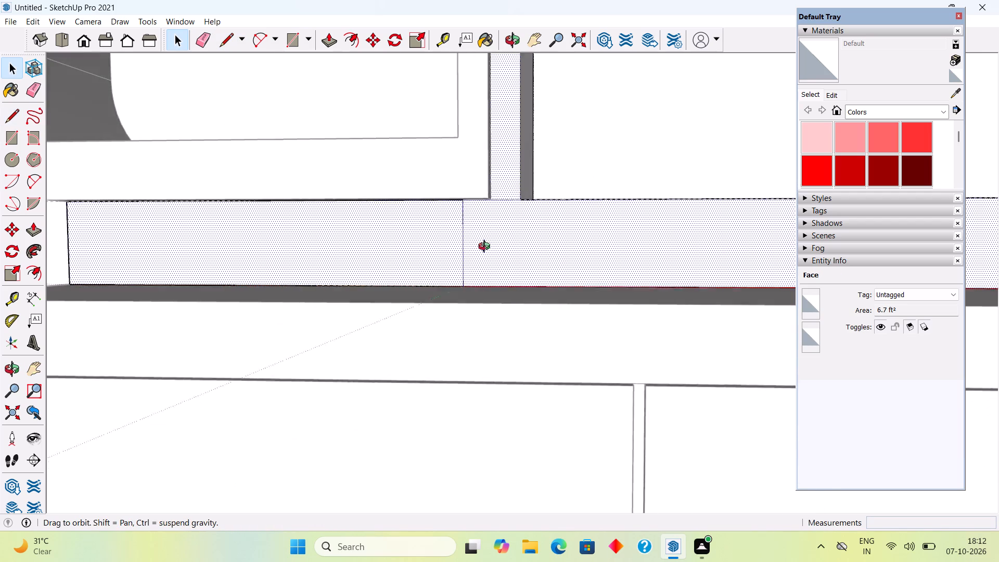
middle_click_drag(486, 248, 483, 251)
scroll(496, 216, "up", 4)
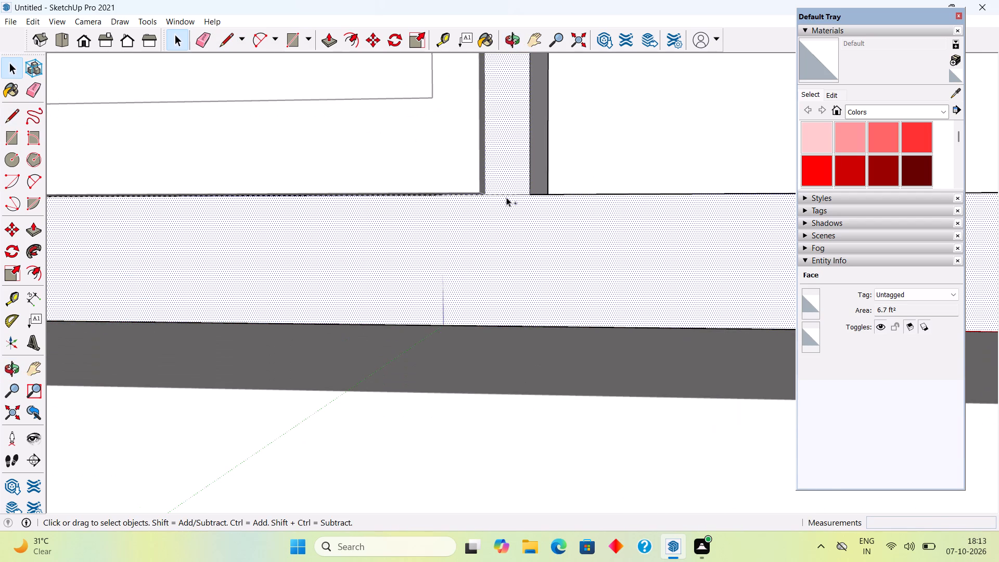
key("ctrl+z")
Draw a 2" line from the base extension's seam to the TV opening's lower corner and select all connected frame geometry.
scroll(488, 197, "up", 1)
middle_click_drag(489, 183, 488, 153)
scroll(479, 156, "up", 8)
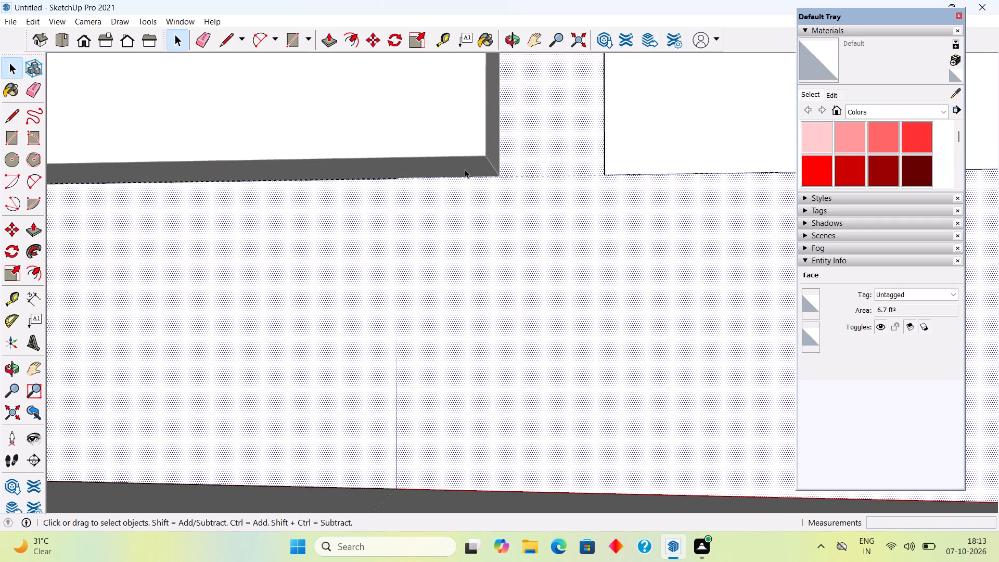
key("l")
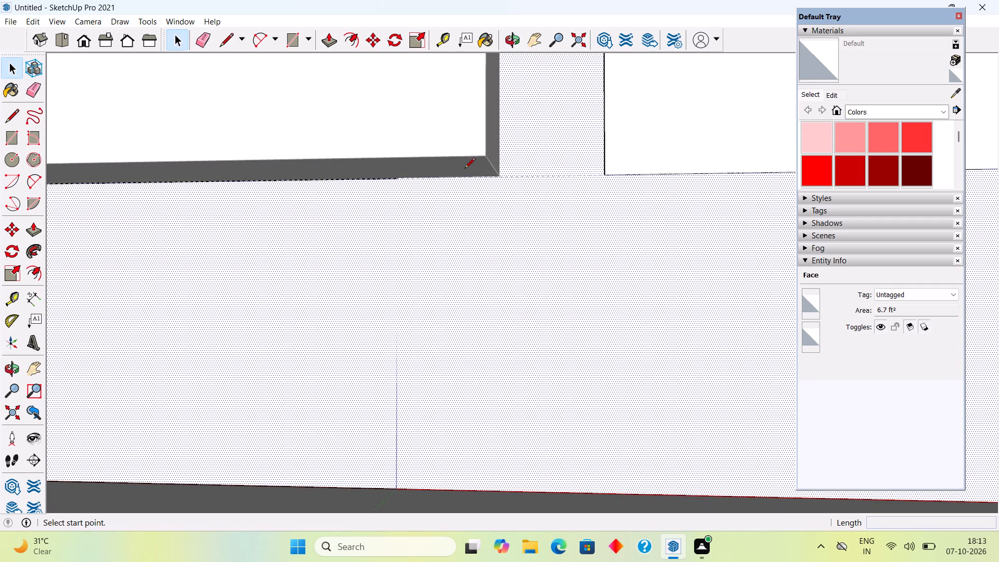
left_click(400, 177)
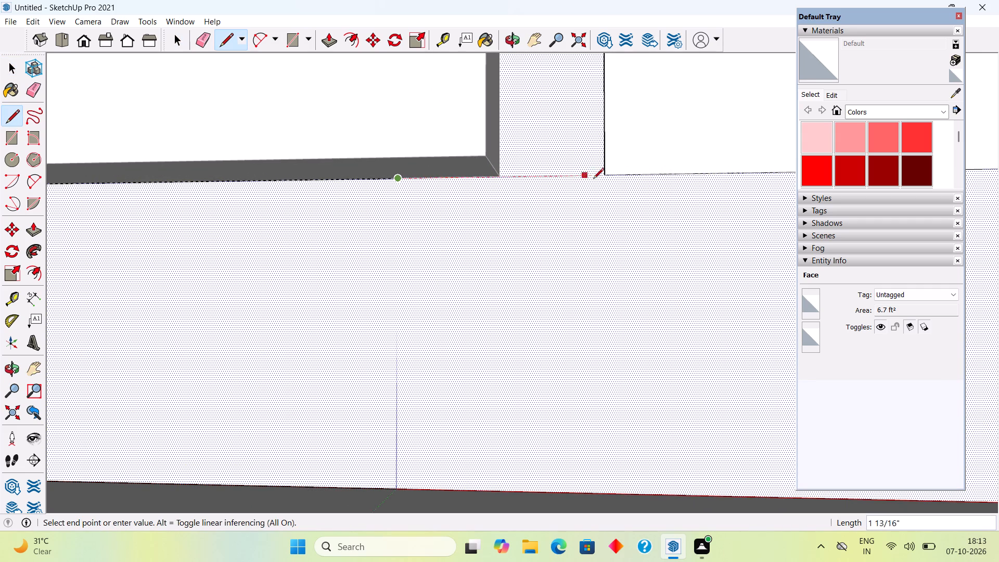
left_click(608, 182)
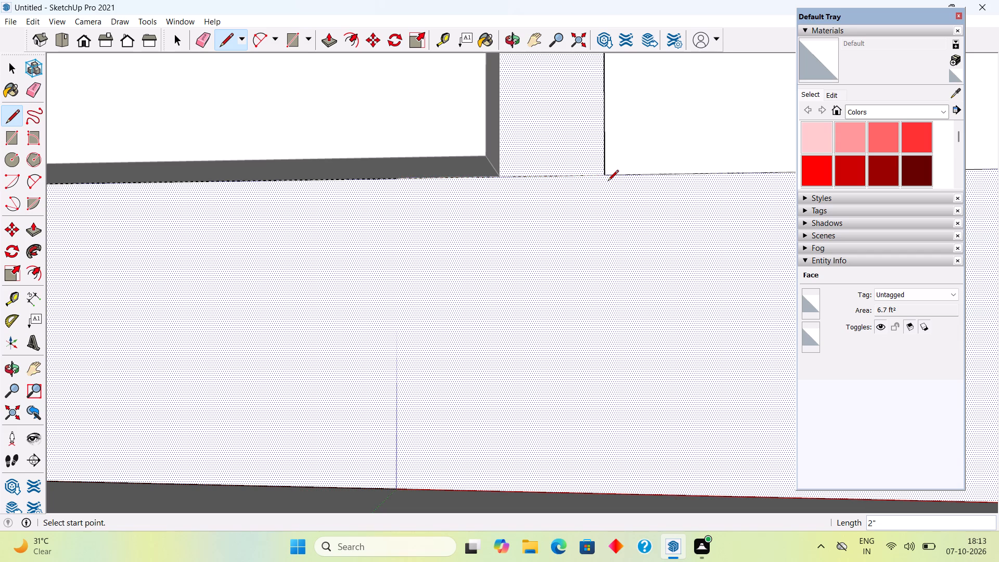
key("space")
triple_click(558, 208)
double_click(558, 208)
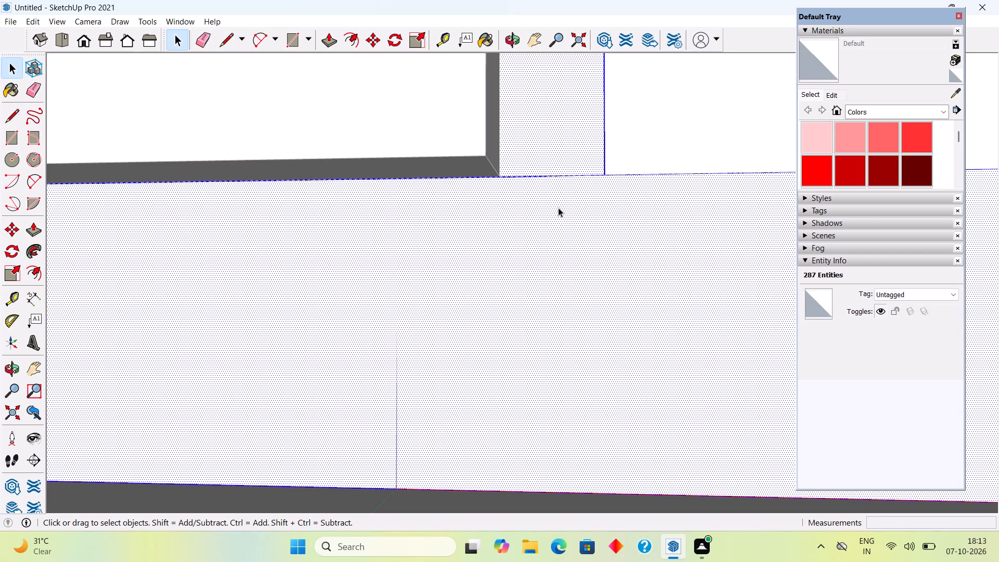
Examine the junction between the shelf unit's lower corner and the TV frame's face, and the whole wall unit.
scroll(471, 195, "up", 9)
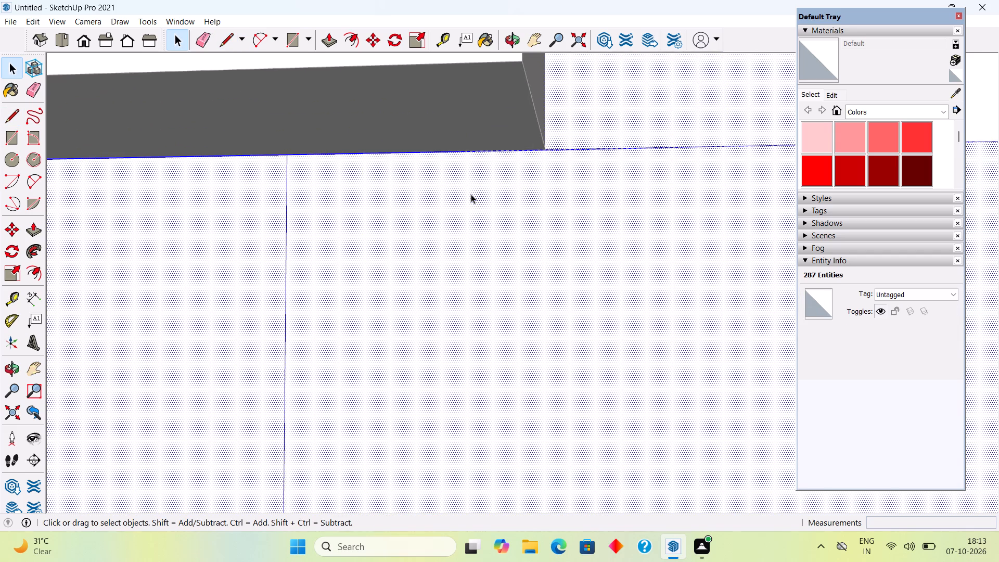
scroll(471, 194, "up", 3)
scroll(471, 194, "down", 13)
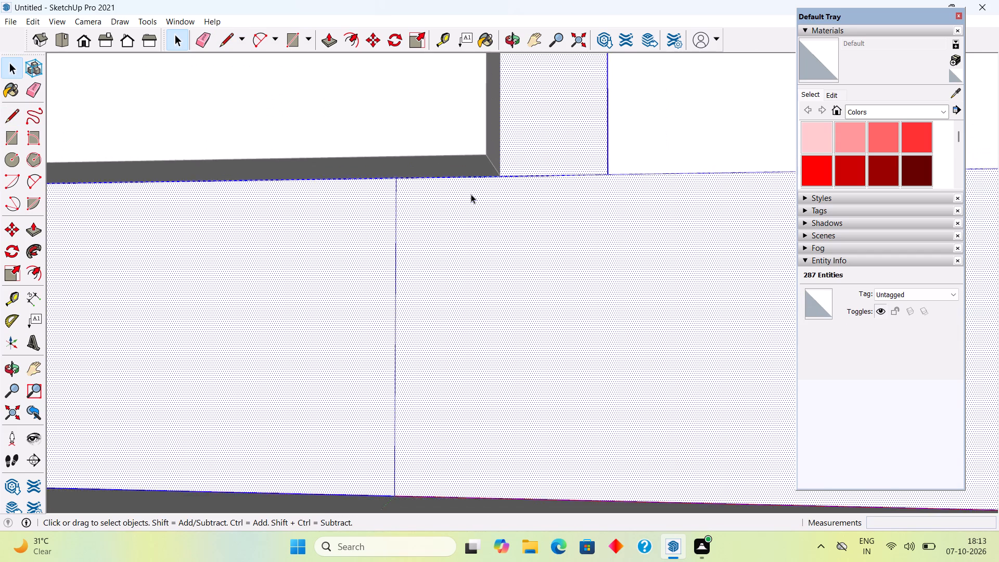
scroll(471, 194, "down", 9)
middle_click_drag(532, 149, 511, 219)
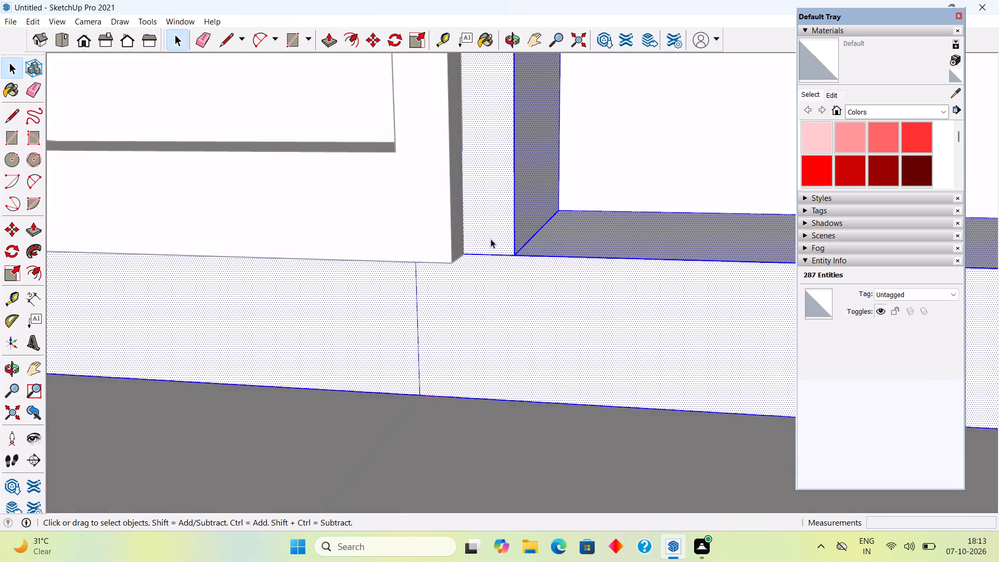
scroll(489, 241, "up", 9)
scroll(422, 259, "up", 4)
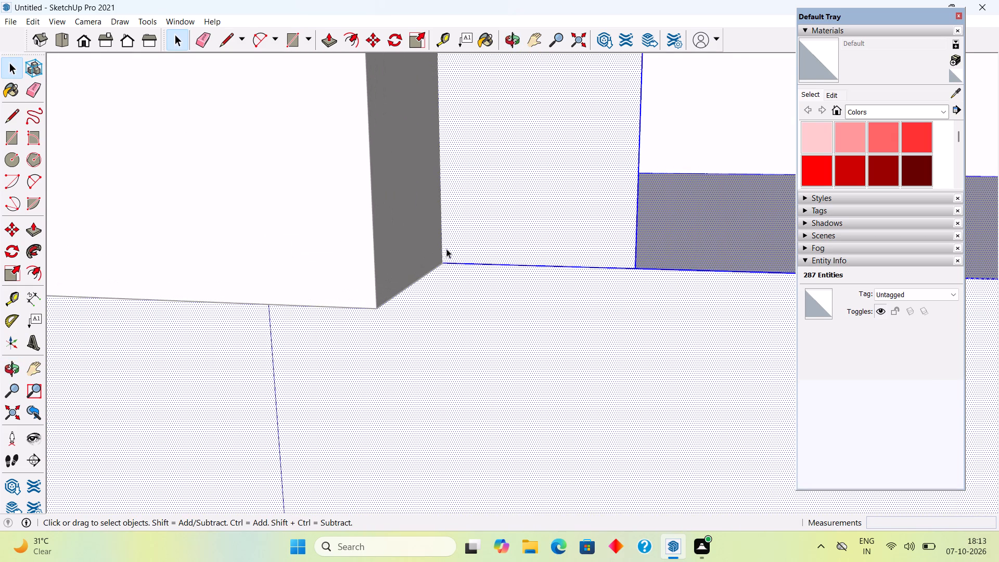
key("l")
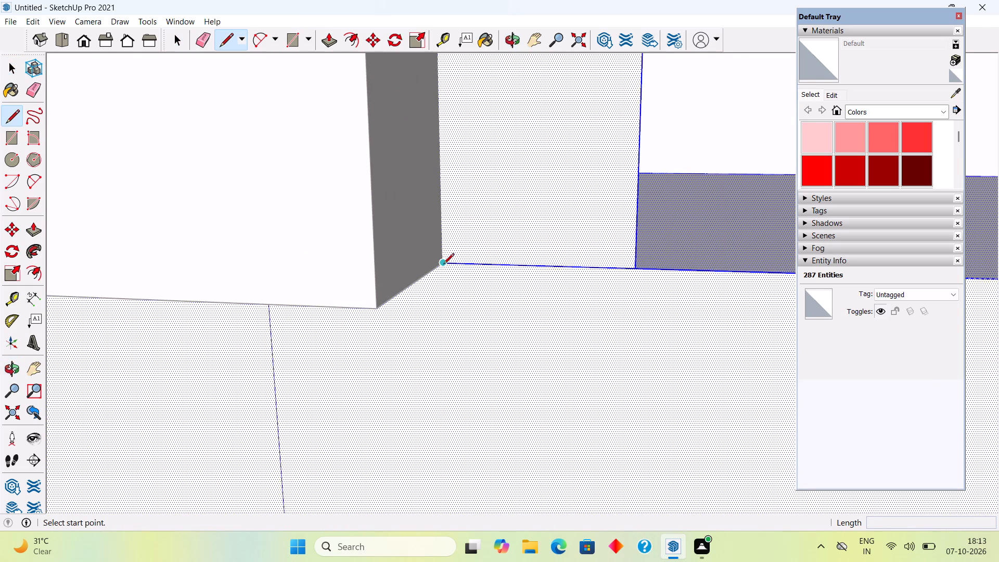
key("space")
scroll(443, 265, "down", 20)
scroll(443, 265, "down", 11)
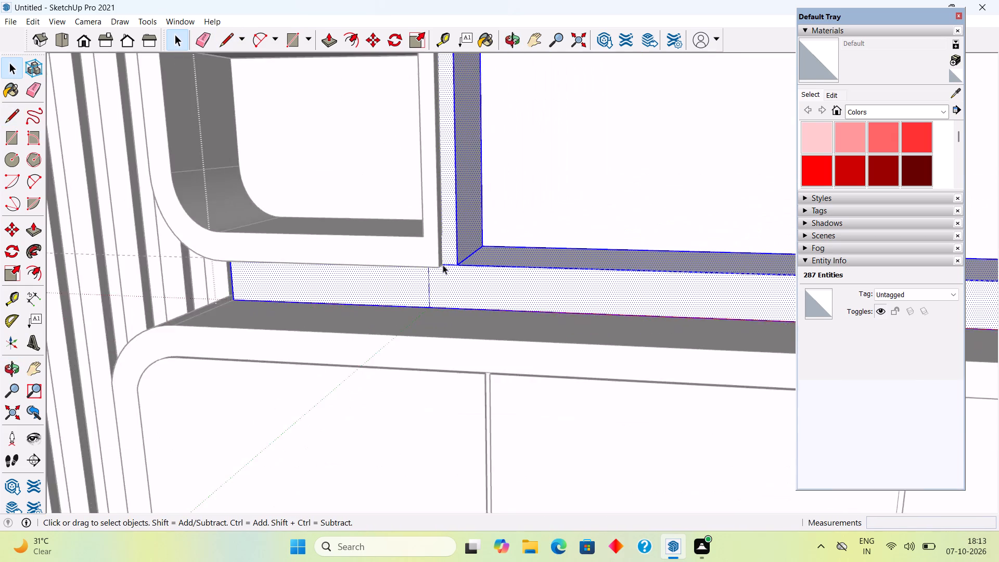
scroll(443, 265, "down", 20)
scroll(443, 265, "down", 13)
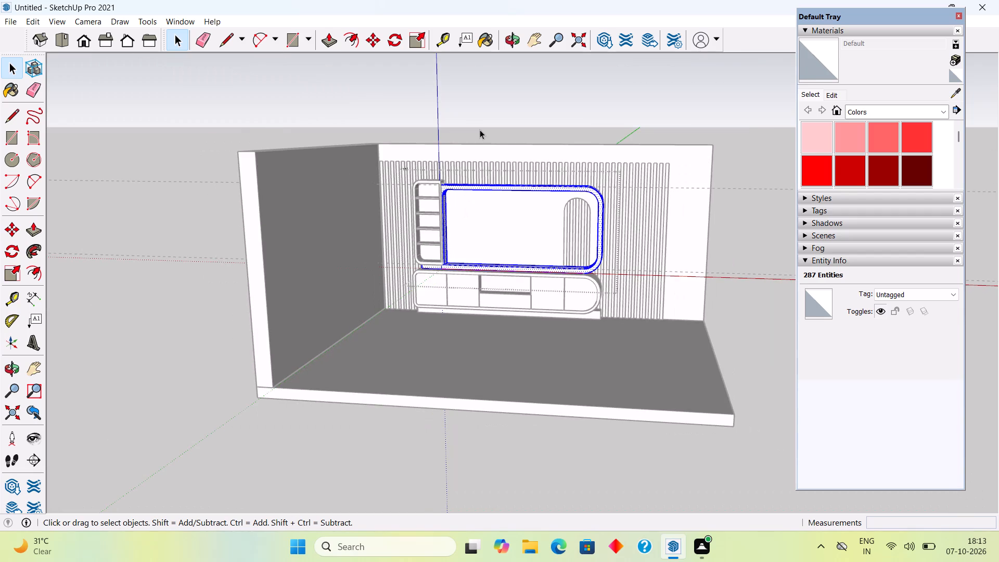
left_click(480, 123)
middle_click_drag(455, 247, 566, 256)
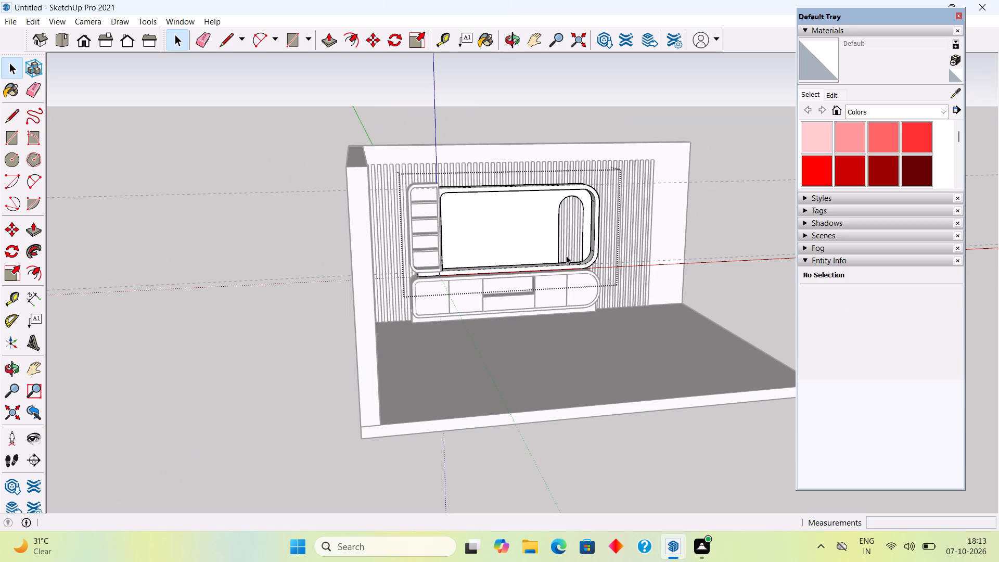
Undo the recent edits back through the frame base's extension and the raising of the side shelf unit.
key("ctrl+z")
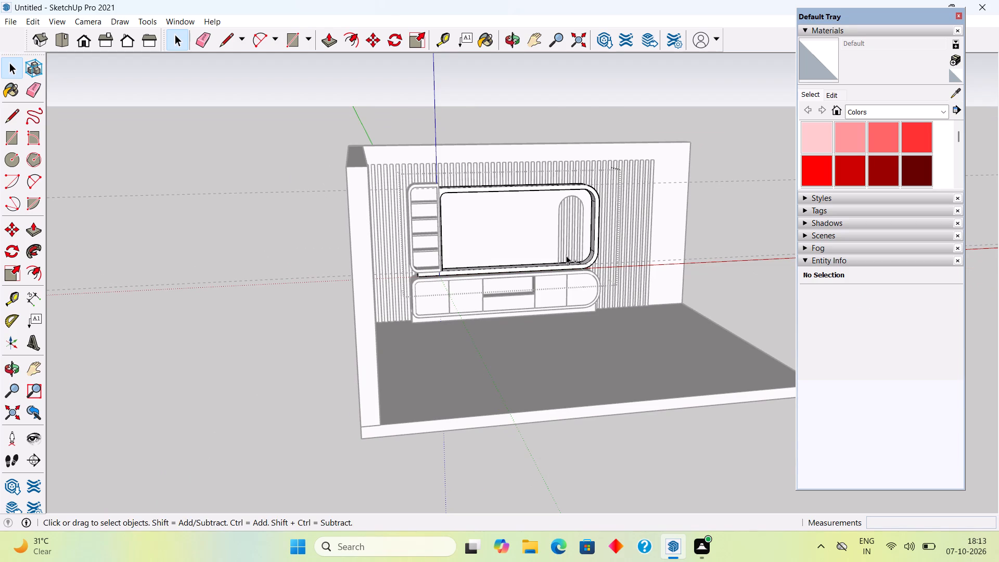
key("ctrl+z")
key("ctrl+z")
key("ctrl+z")
key("ctrl+z")
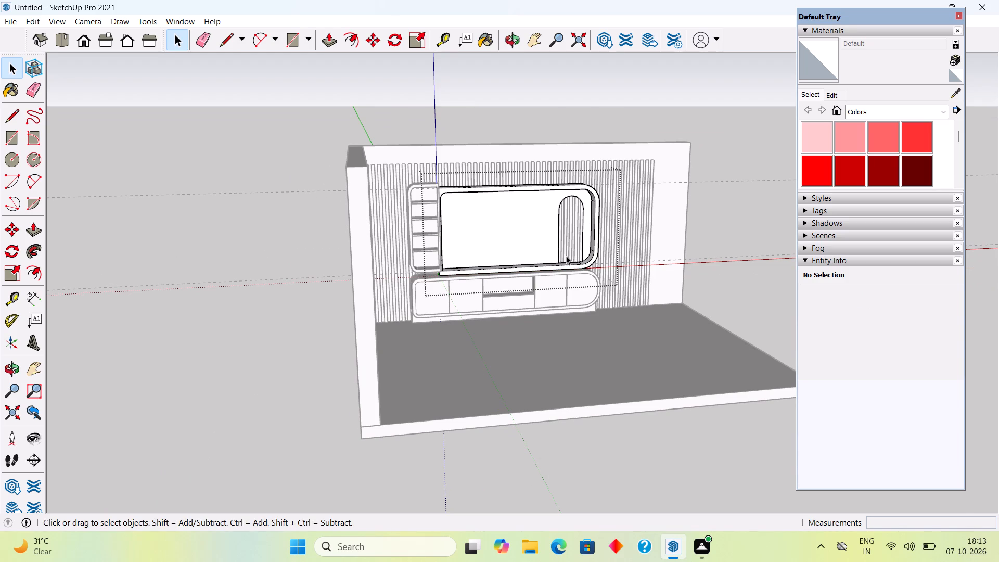
key("ctrl+z")
key("ctrl+z")
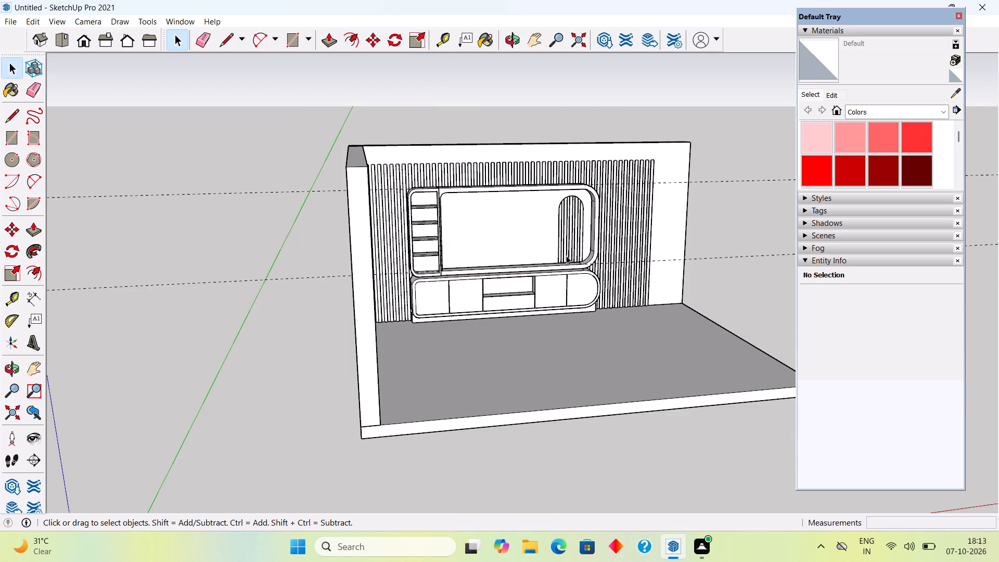
key("space")
left_click(475, 124)
left_click(723, 149)
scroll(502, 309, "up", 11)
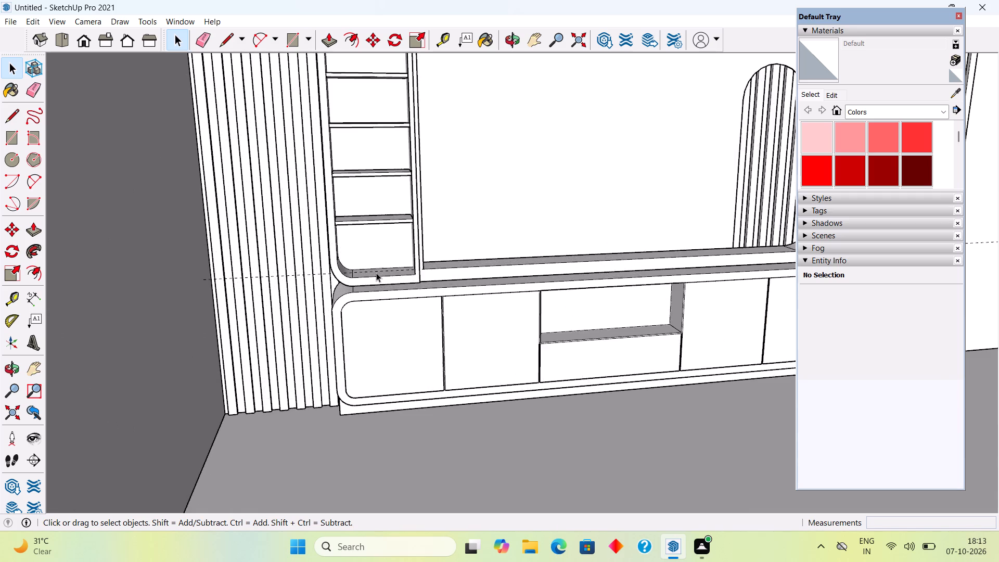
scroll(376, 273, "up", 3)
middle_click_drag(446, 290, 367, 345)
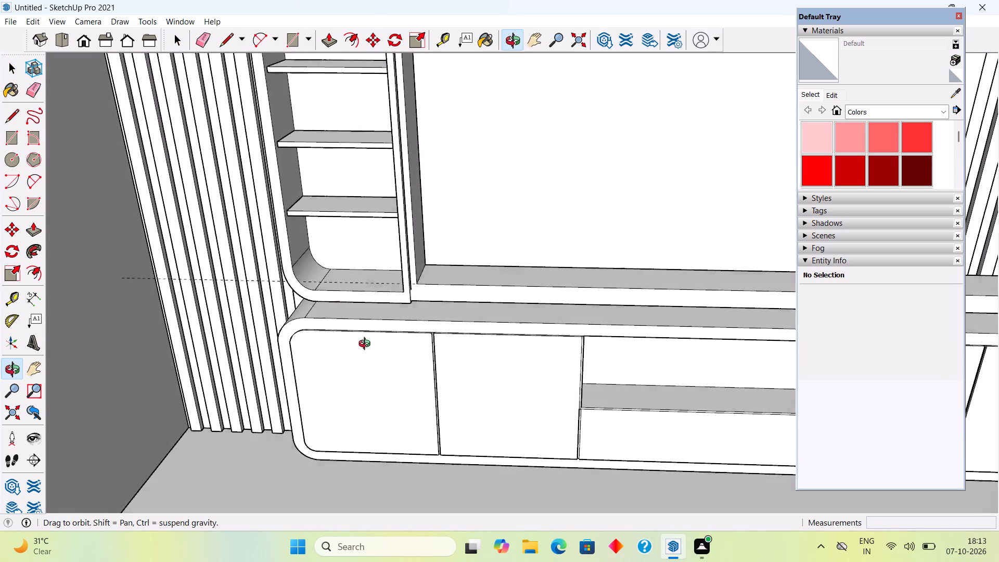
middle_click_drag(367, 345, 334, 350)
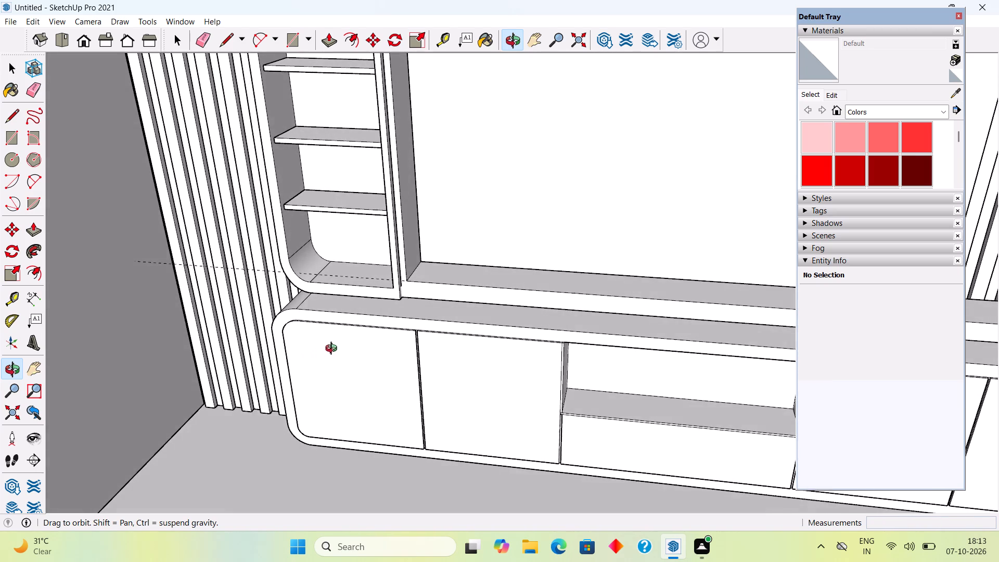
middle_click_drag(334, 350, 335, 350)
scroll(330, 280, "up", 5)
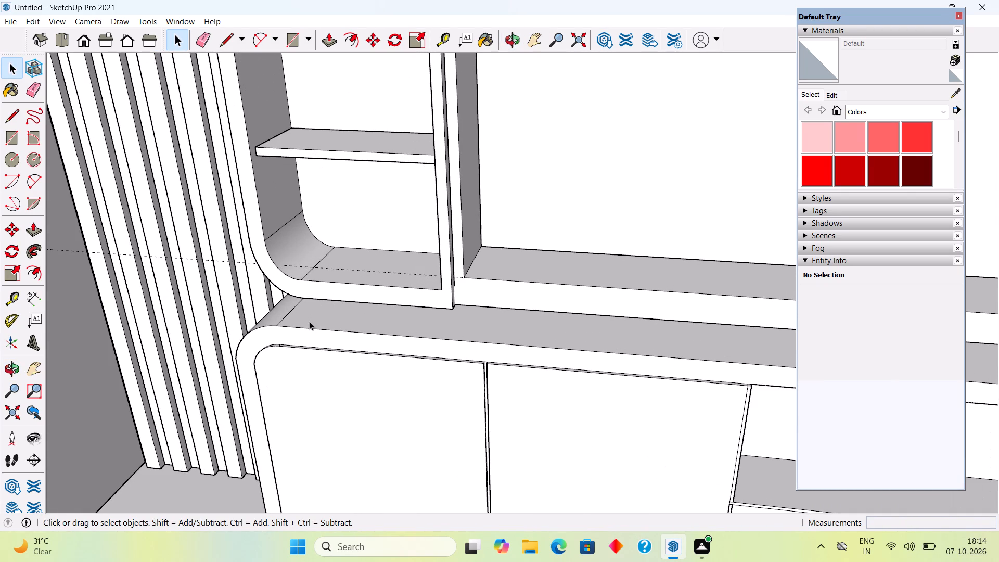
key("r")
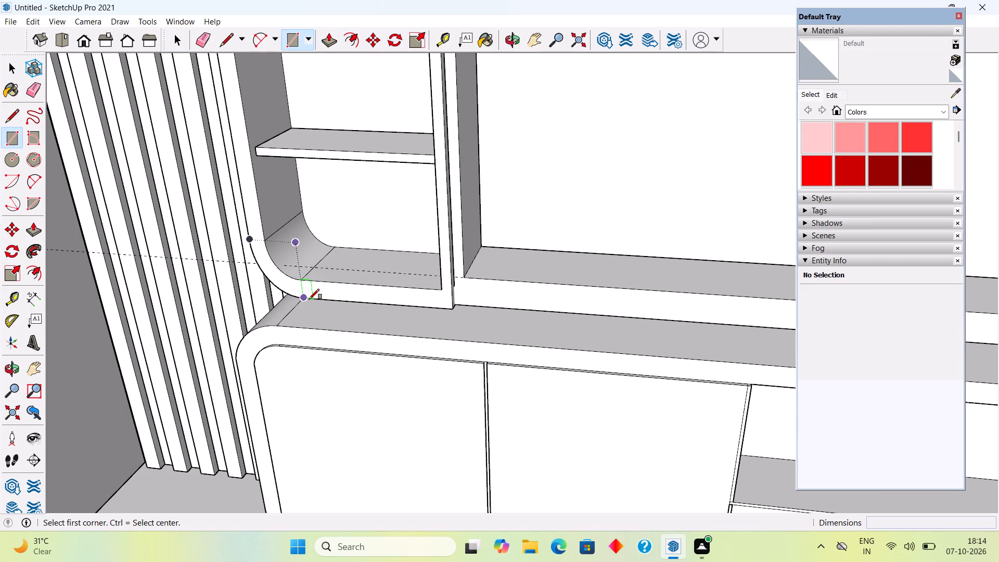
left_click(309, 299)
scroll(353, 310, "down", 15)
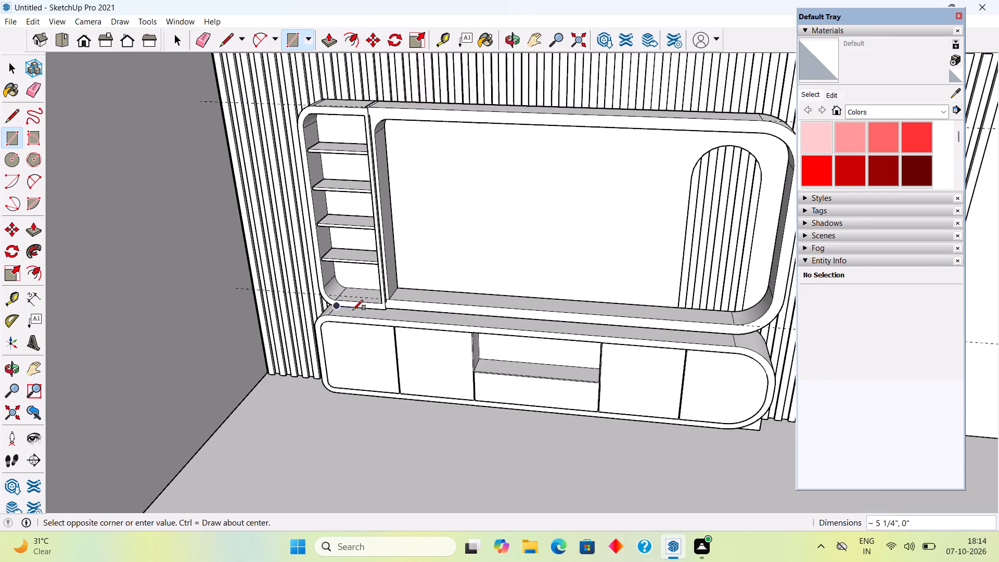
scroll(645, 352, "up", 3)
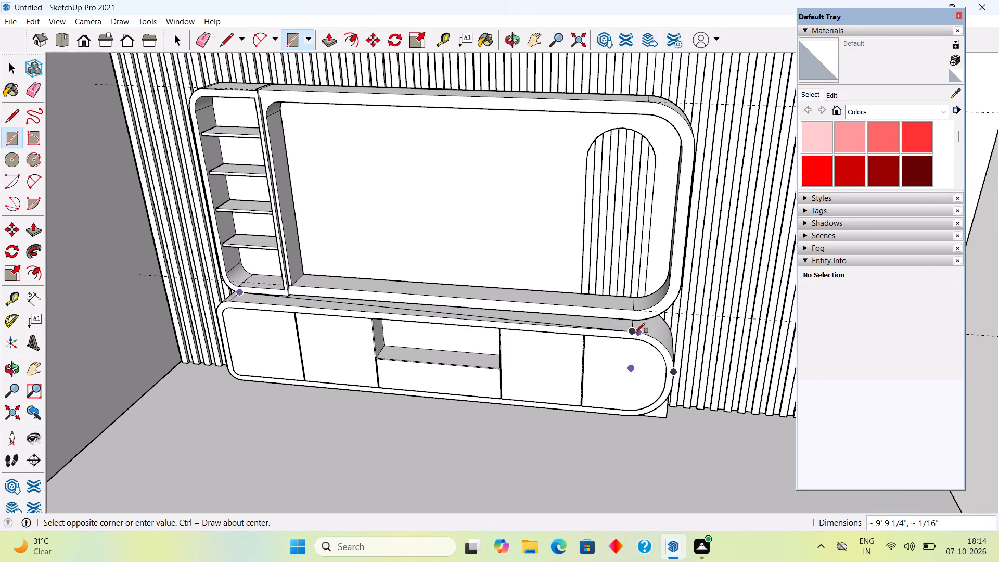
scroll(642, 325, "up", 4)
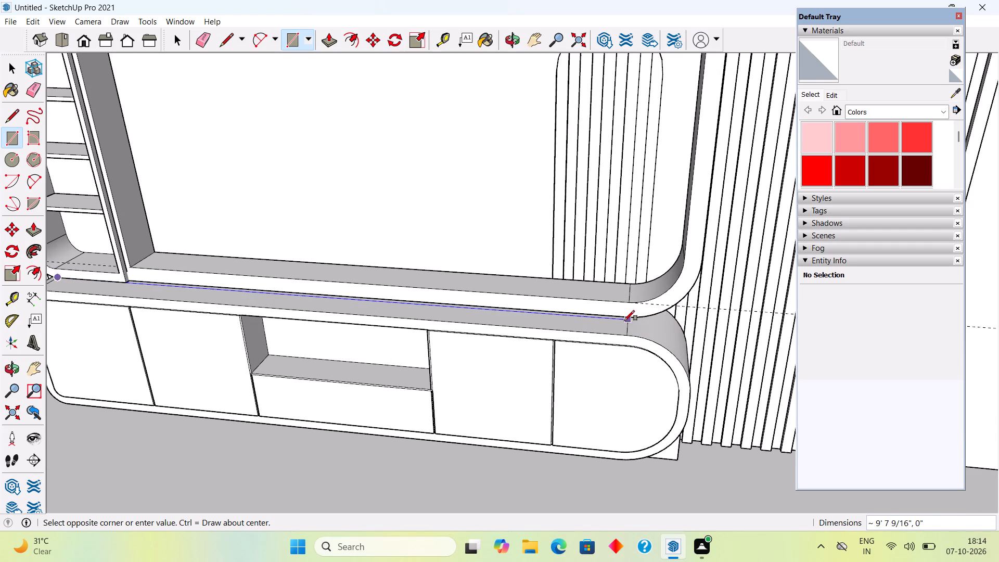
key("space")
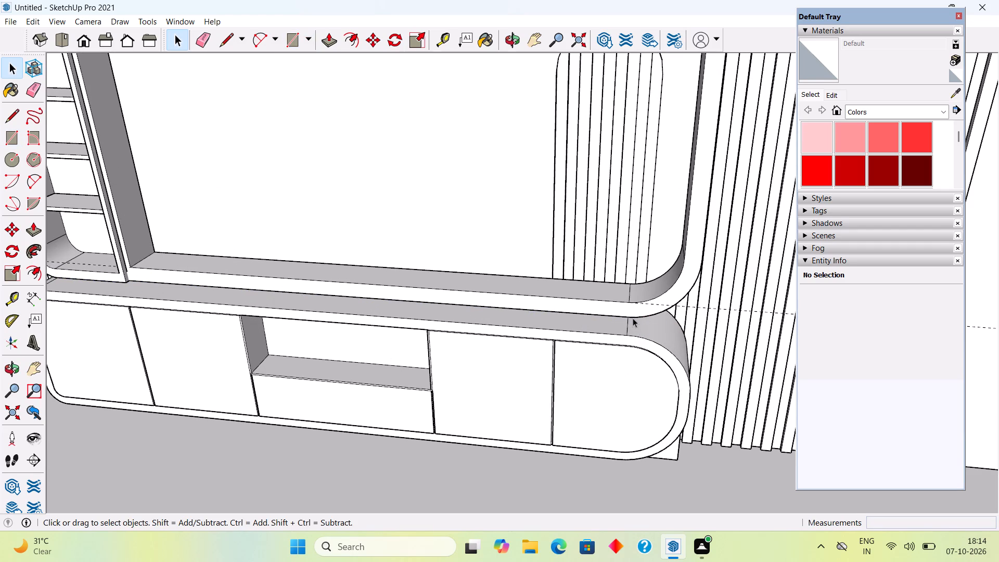
Draw a rectangle on the cabinet's top face from the TV frame's base seam to the cabinet's far front corner near the shelves.
key("r")
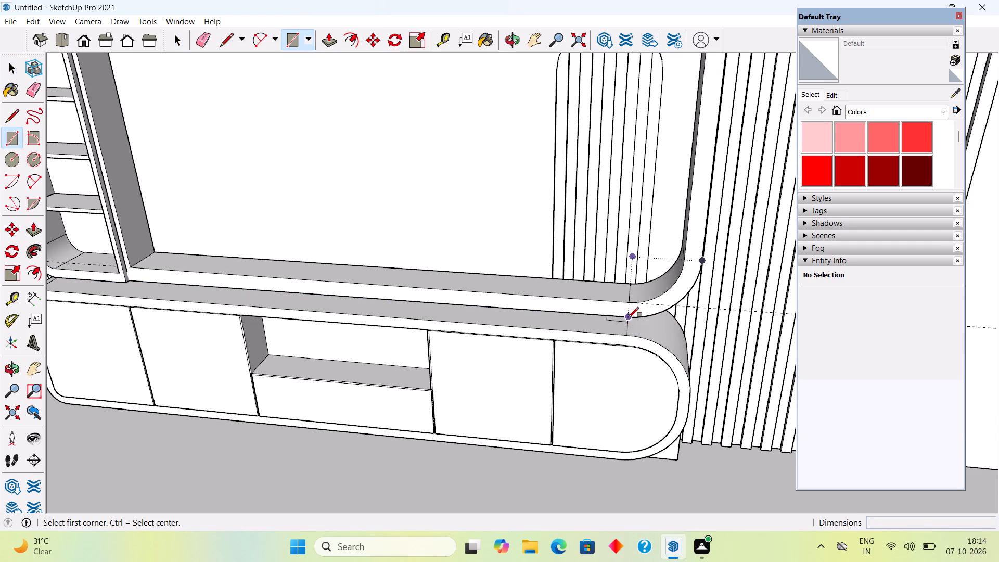
left_click(629, 317)
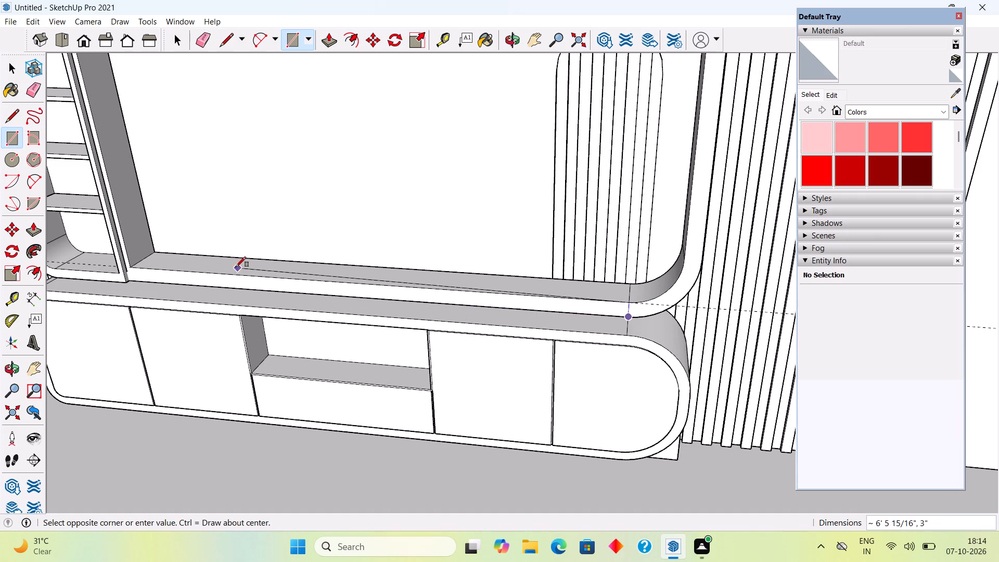
scroll(236, 267, "down", 4)
scroll(114, 278, "up", 8)
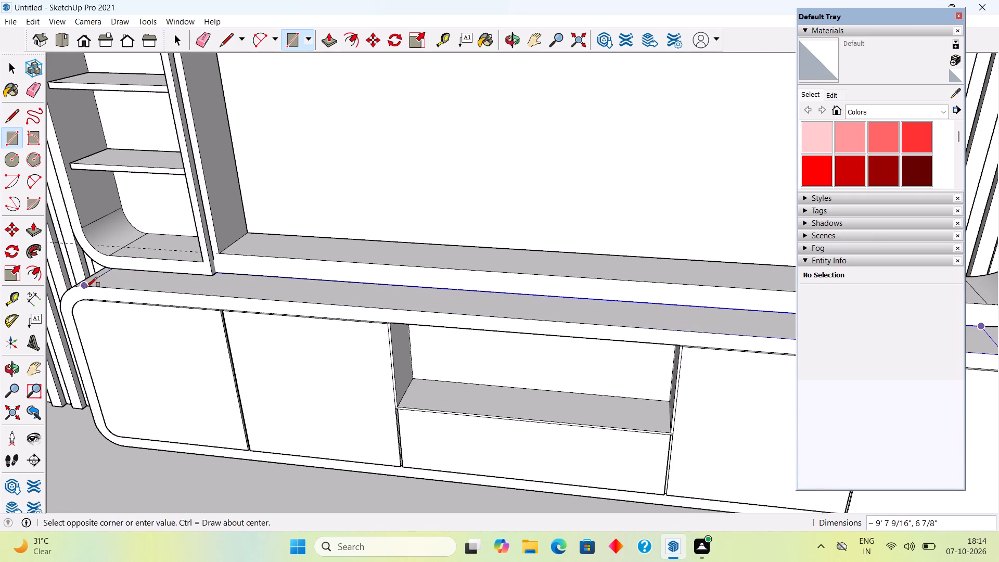
left_click(87, 287)
key("space")
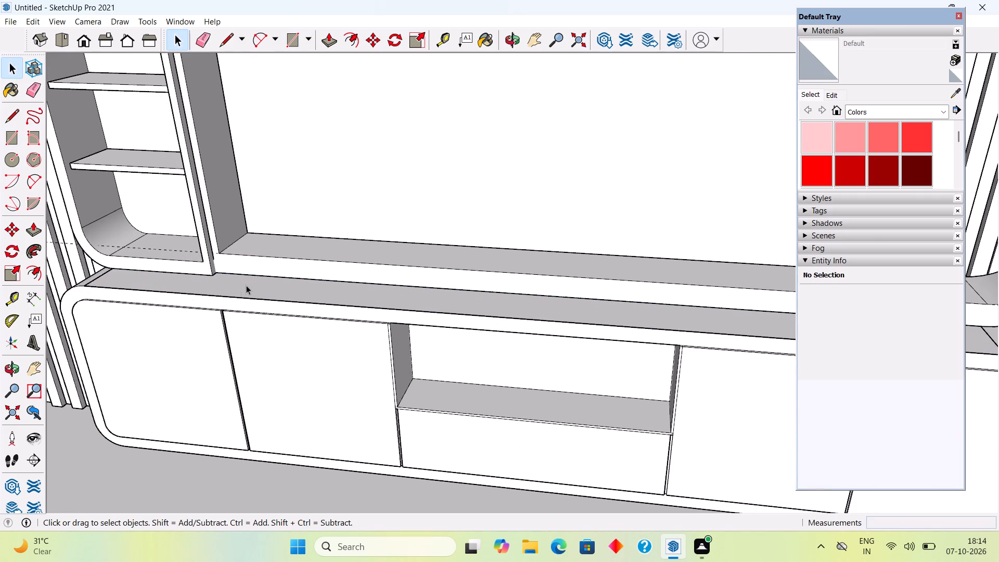
Push/Pull the new rectangle on the cabinet top up 3" to form a raised ledge in front of the TV frame.
left_click(247, 285)
type("PP")
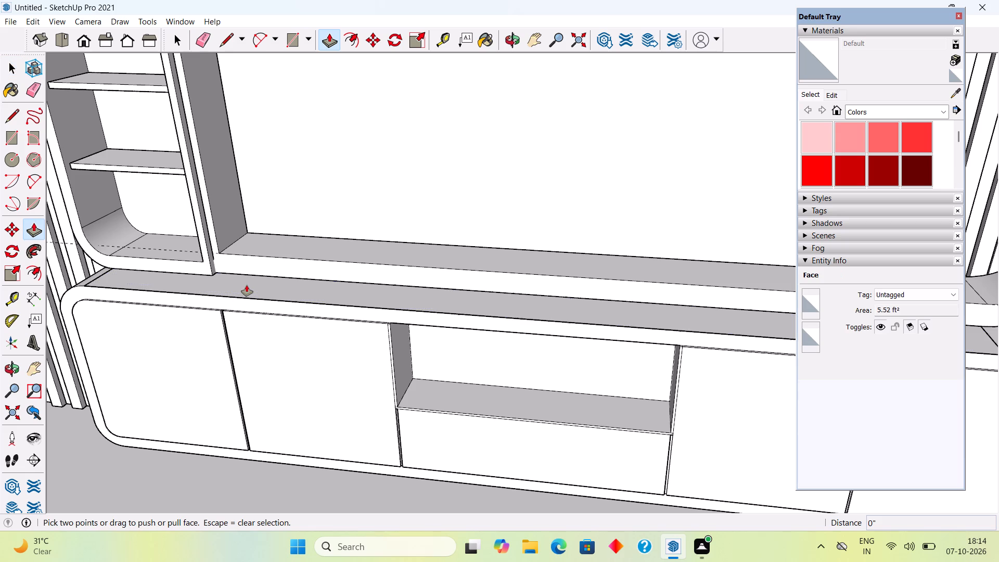
left_click(247, 285)
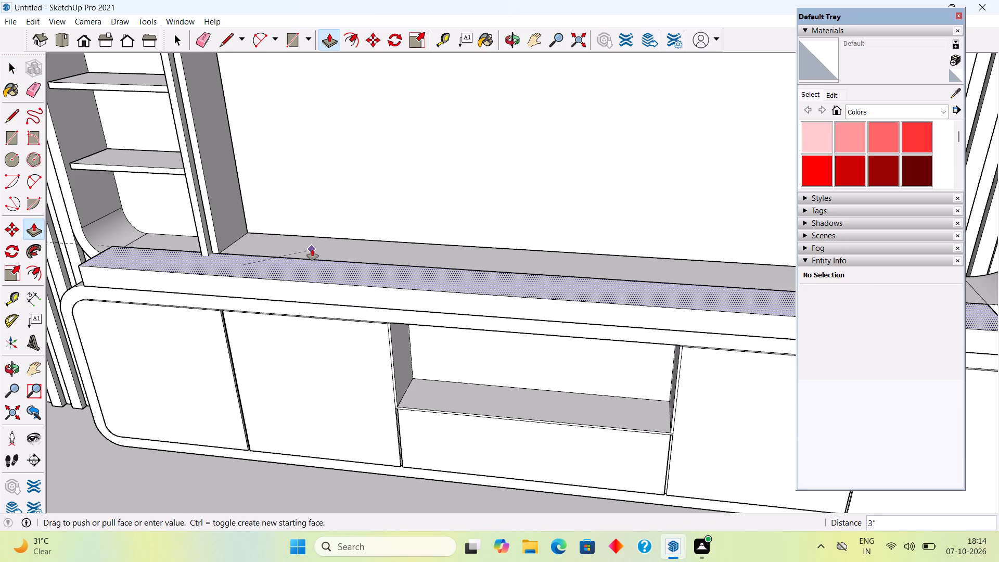
left_click(311, 259)
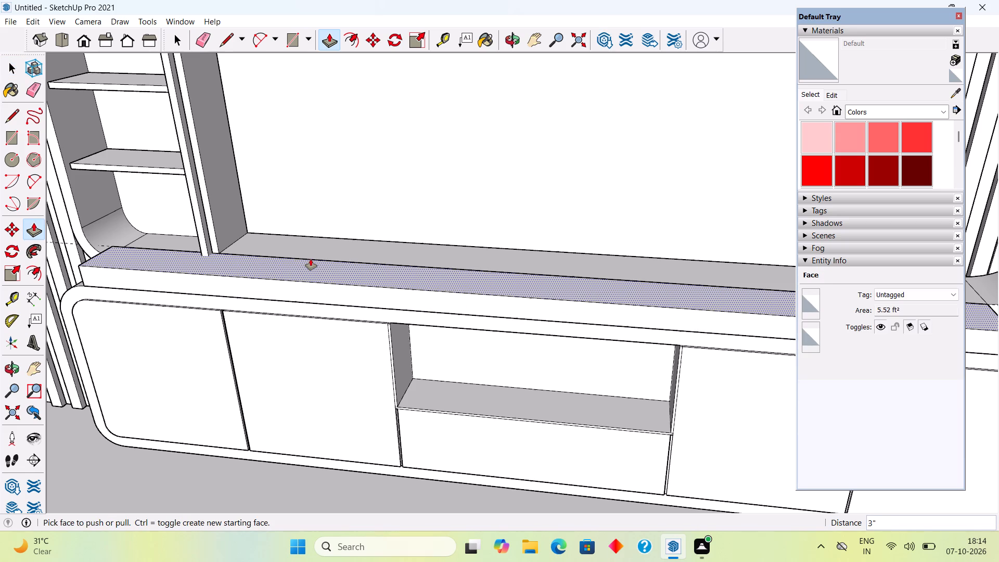
key("space")
Scale the side shelf unit's depth to about 0.89 along the green axis, using the ledge's rear edge as reference.
scroll(313, 289, "down", 5)
middle_click_drag(252, 303, 311, 234)
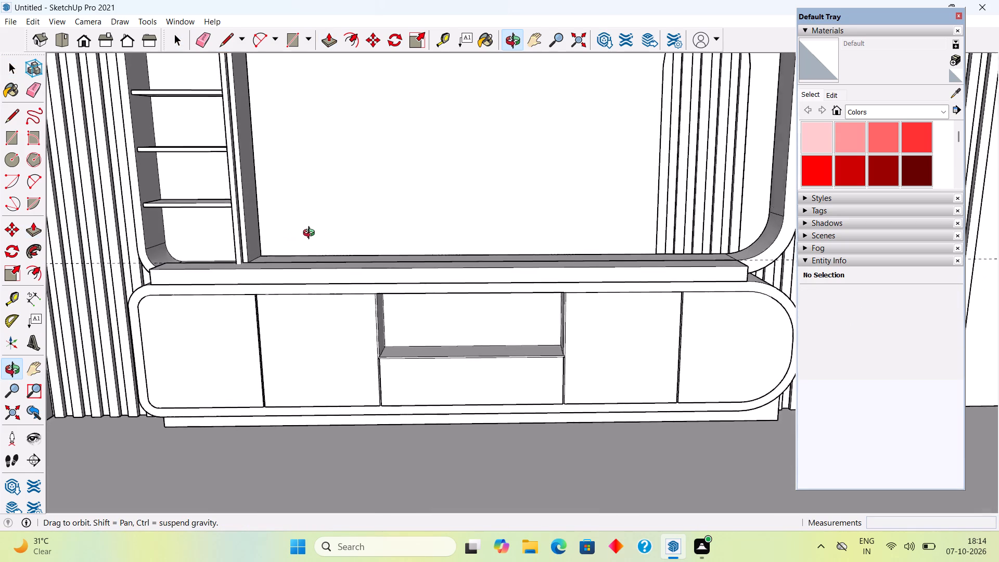
middle_click_drag(311, 234, 476, 268)
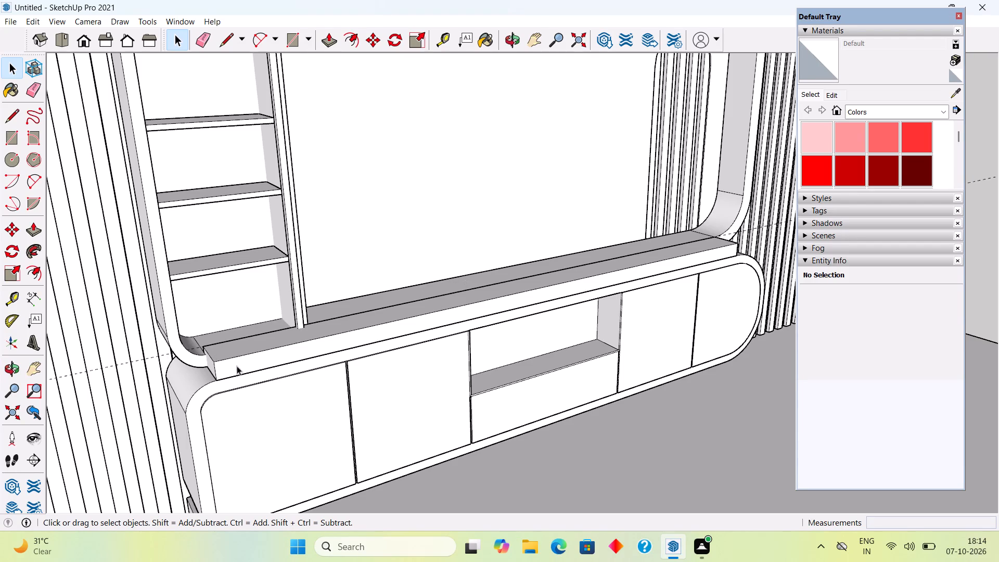
scroll(210, 364, "up", 8)
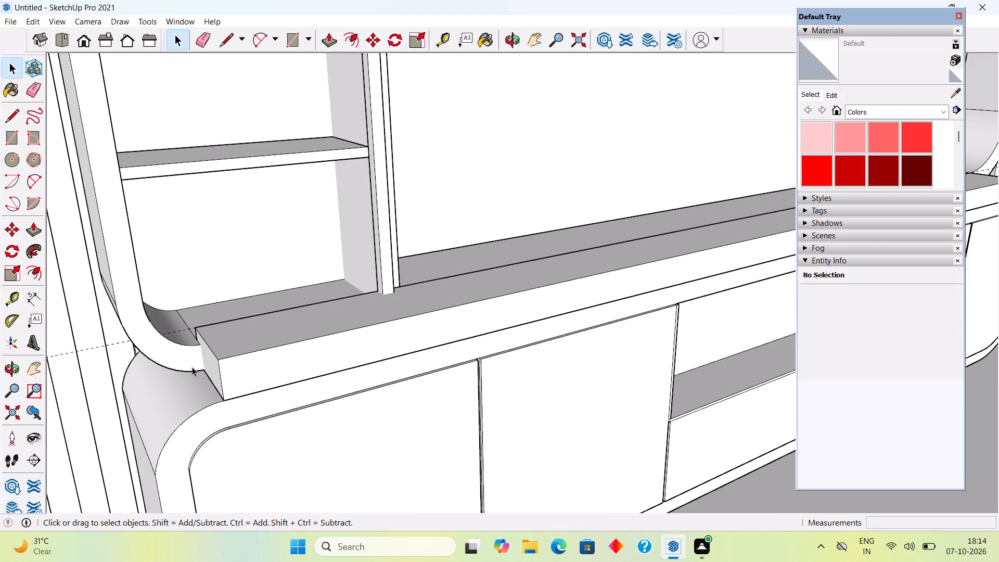
left_click(191, 367)
key("s")
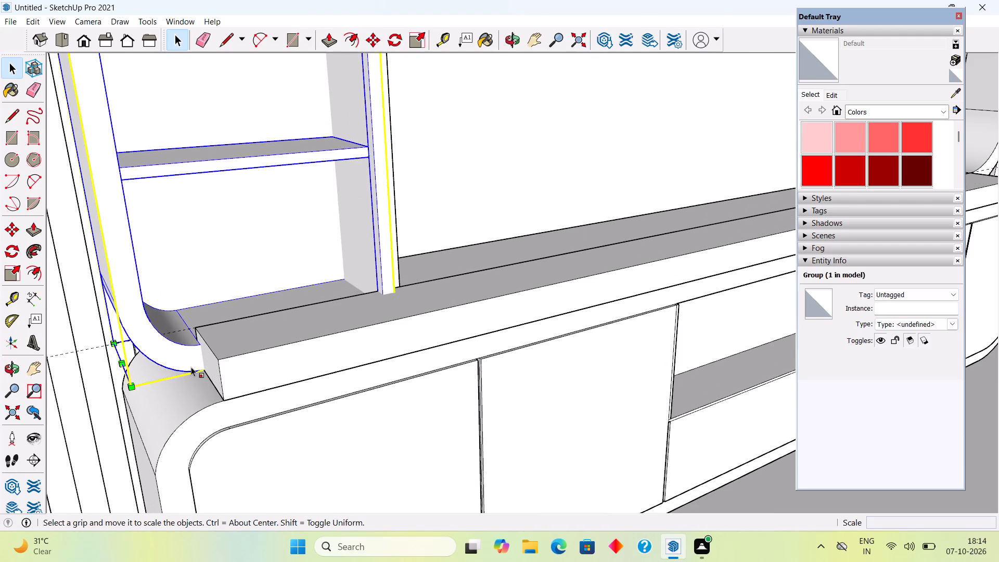
scroll(186, 344, "down", 9)
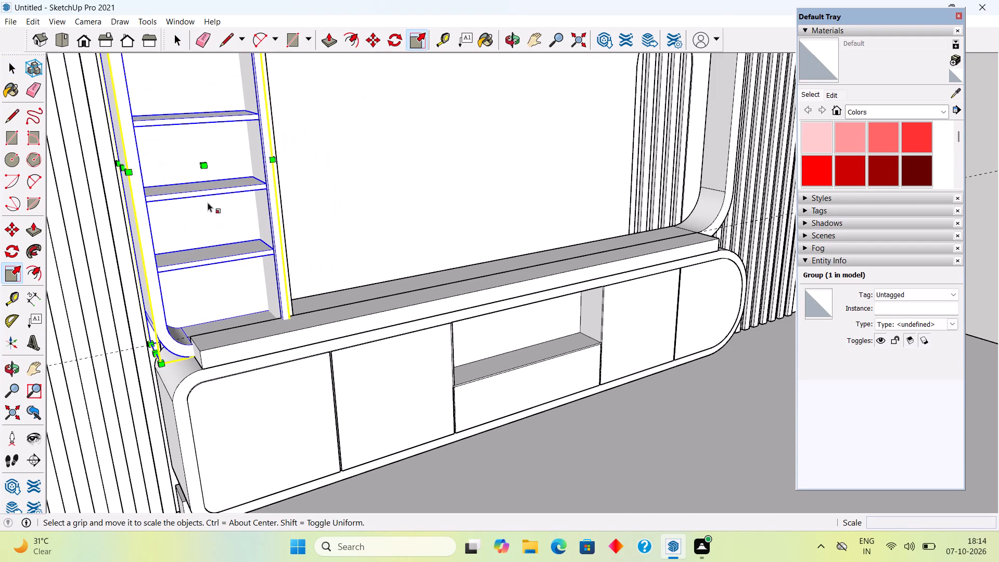
left_click(207, 169)
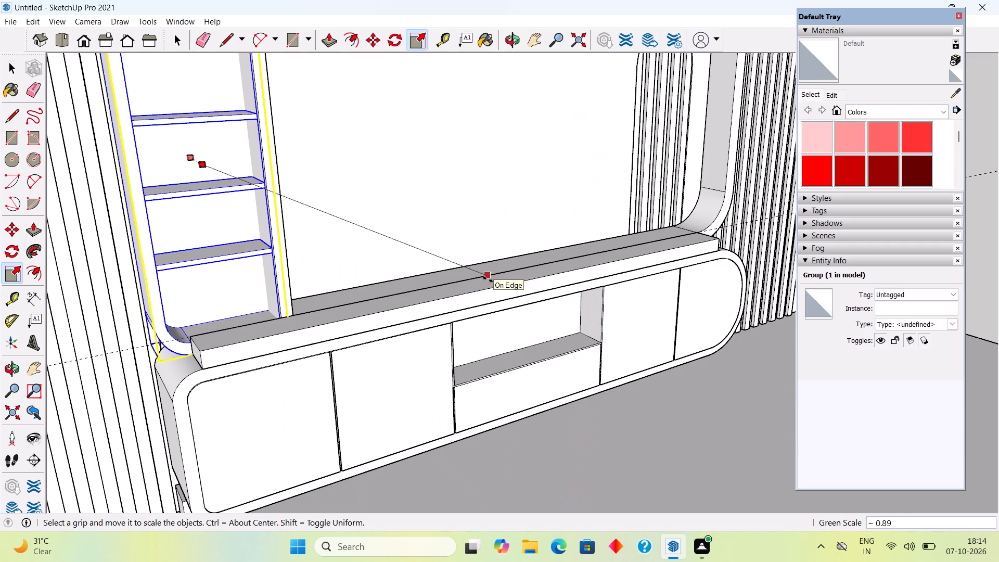
left_click(488, 279)
scroll(136, 365, "up", 5)
left_click_drag(219, 338, 216, 313)
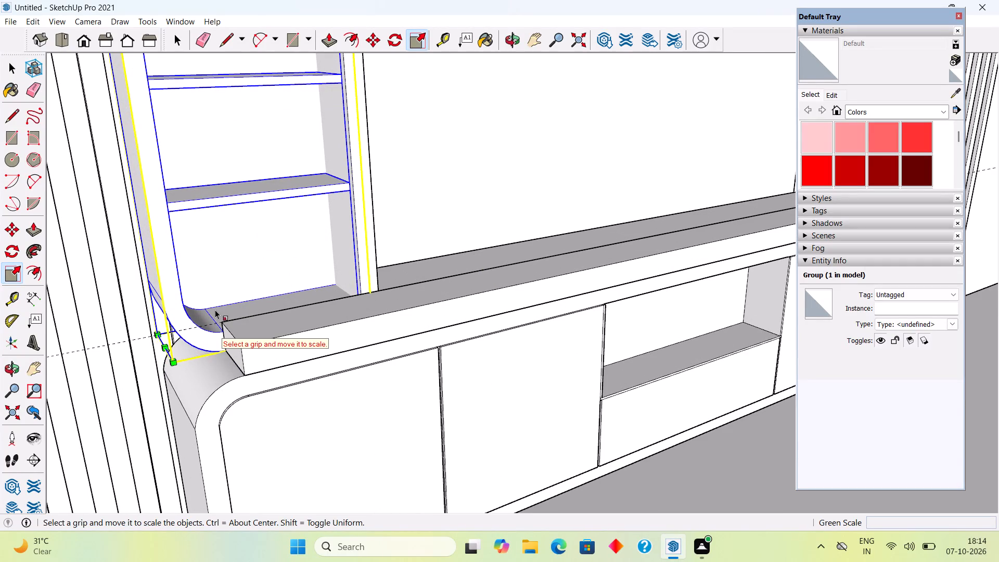
Open the shelf unit group and draw a 2" line across its front face where the lower curve meets the ledge.
key("space")
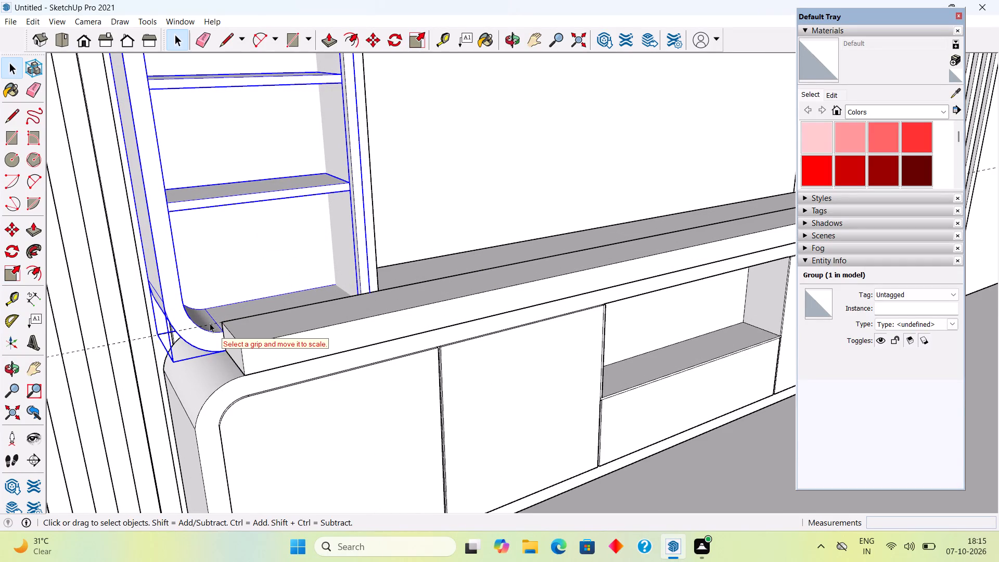
triple_click(201, 344)
double_click(201, 344)
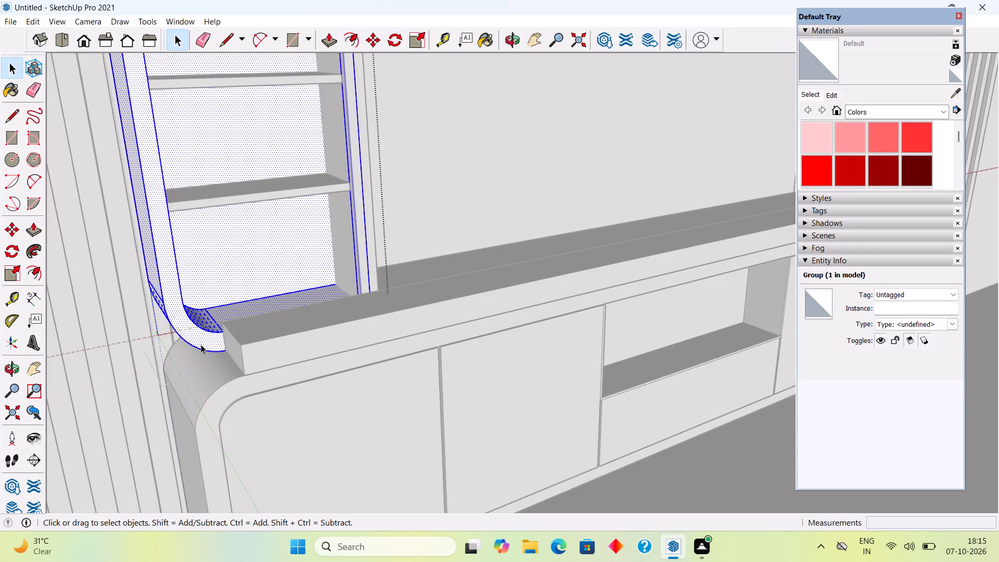
scroll(217, 338, "up", 10)
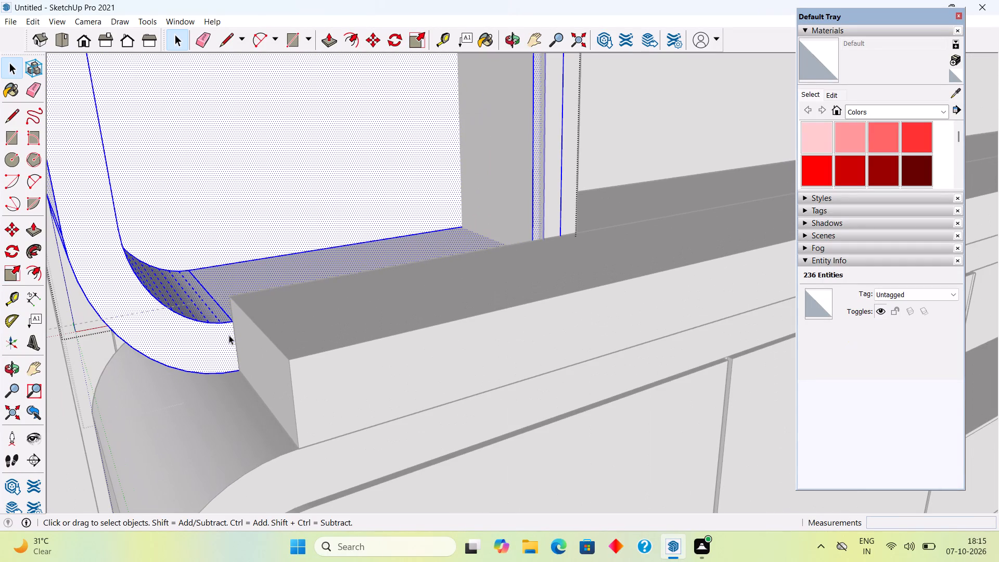
key("l")
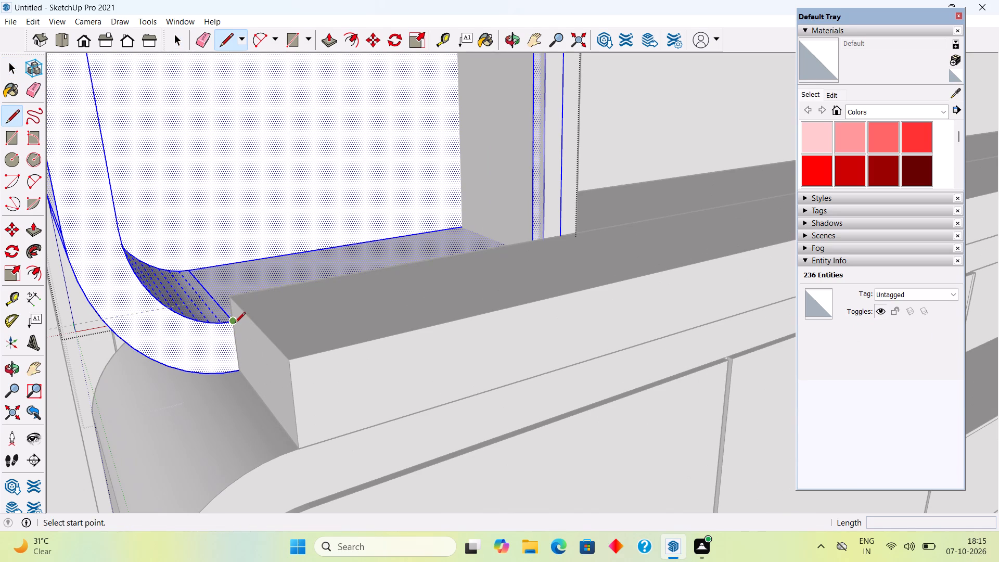
left_click(235, 324)
left_click(237, 365)
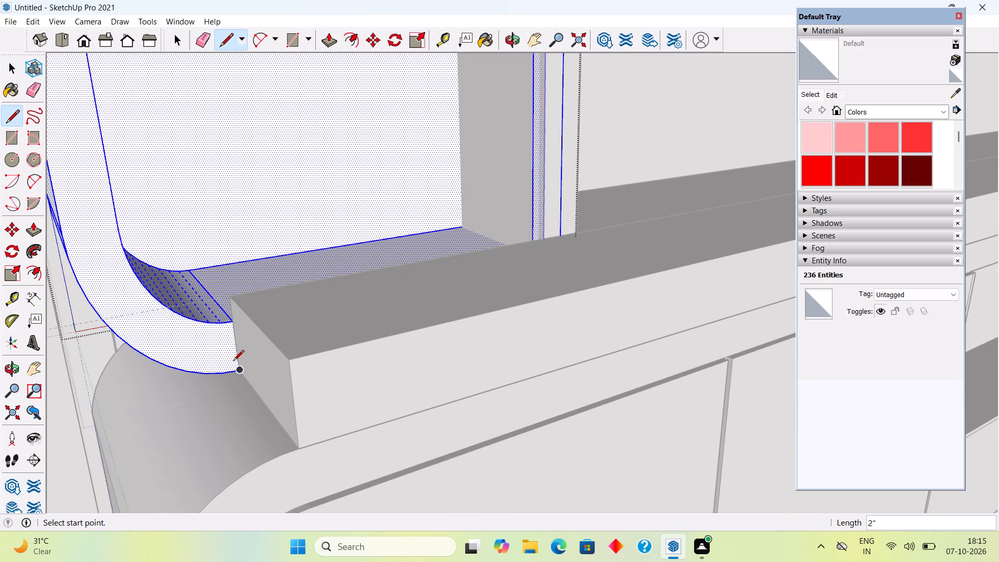
key("space")
Push/Pull the shelf unit's rounded front face to the level of the side divider.
left_click(219, 361)
scroll(219, 361, "down", 9)
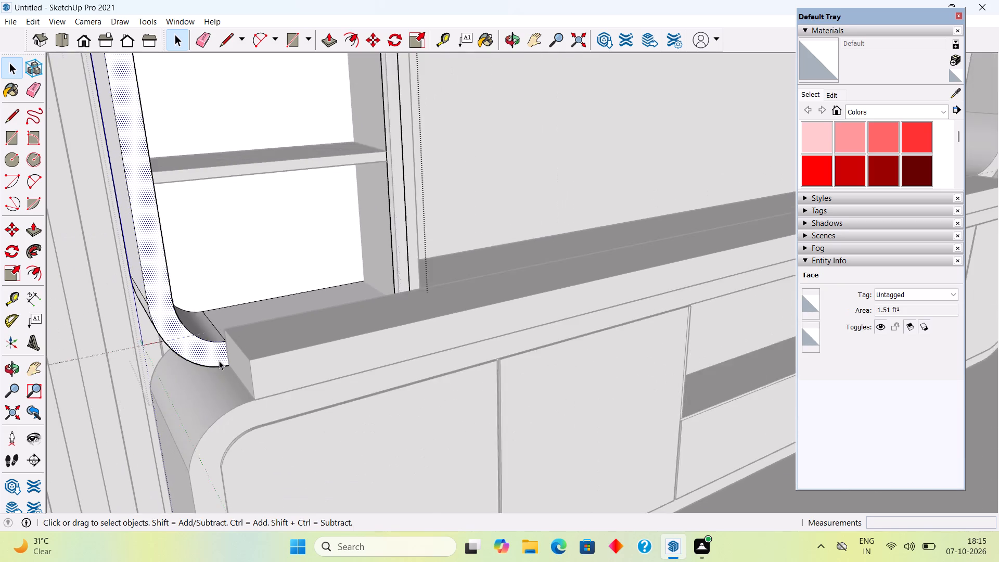
scroll(219, 361, "down", 17)
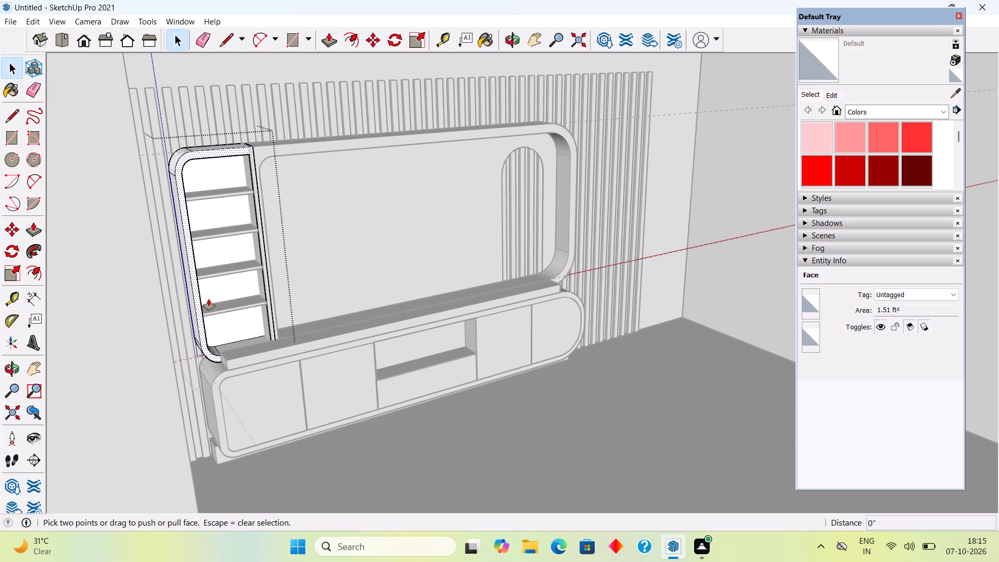
key("p")
left_click(204, 327)
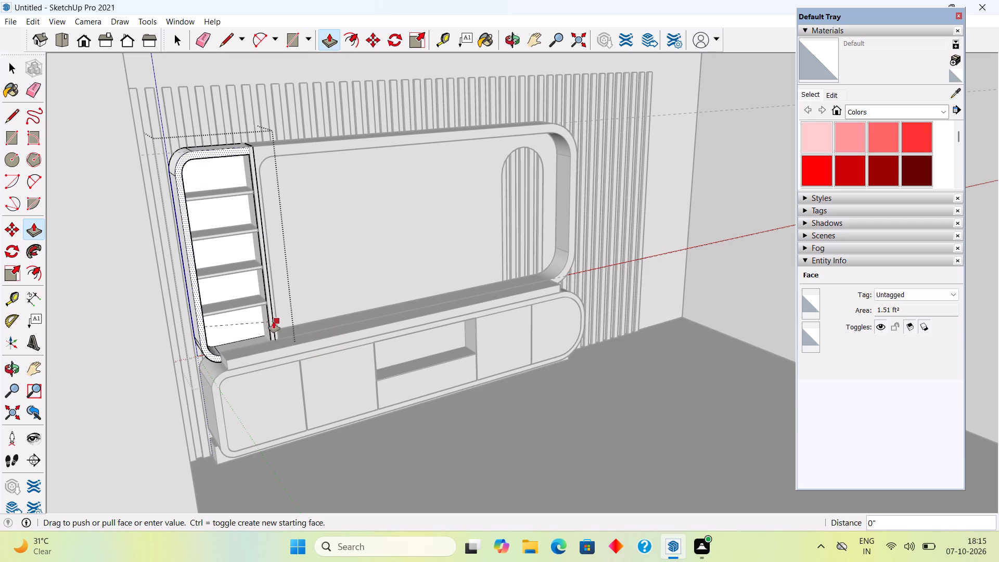
left_click(274, 322)
key("space")
Examine the shelf unit's junction with the ledge and the whole wall unit, and close the shelf group.
scroll(274, 322, "down", 6)
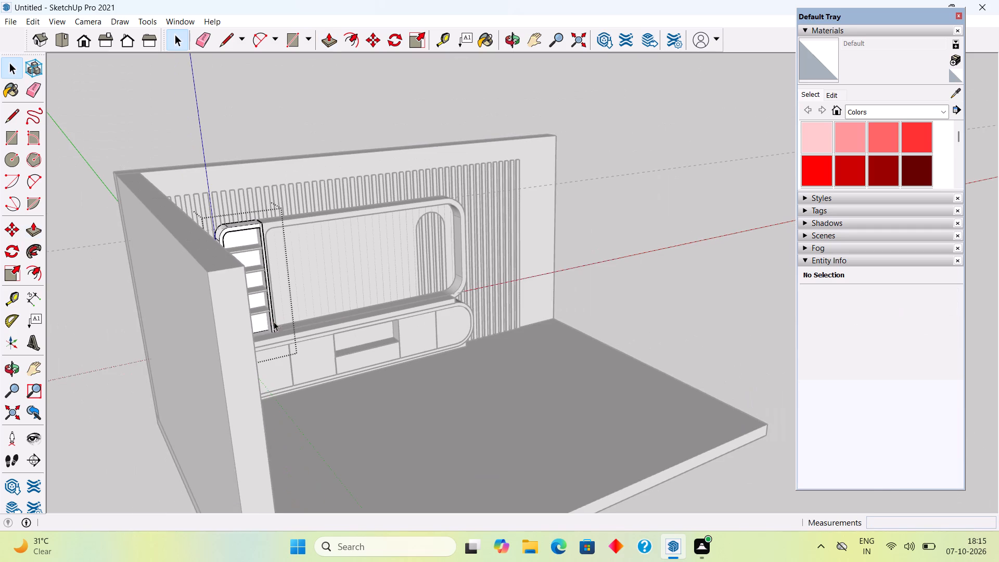
left_click(237, 124)
middle_click_drag(236, 335, 135, 329)
scroll(321, 284, "up", 4)
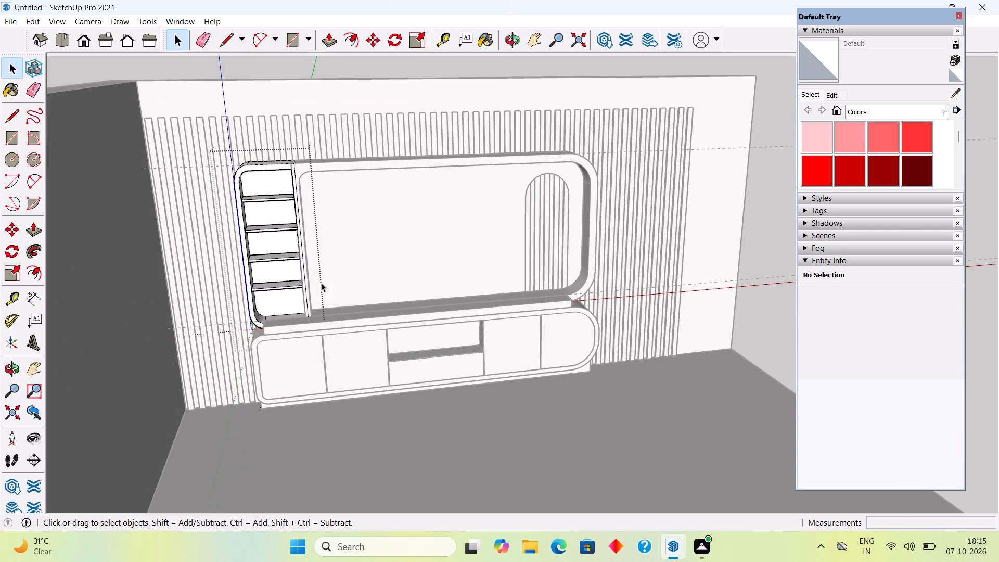
scroll(296, 328, "up", 13)
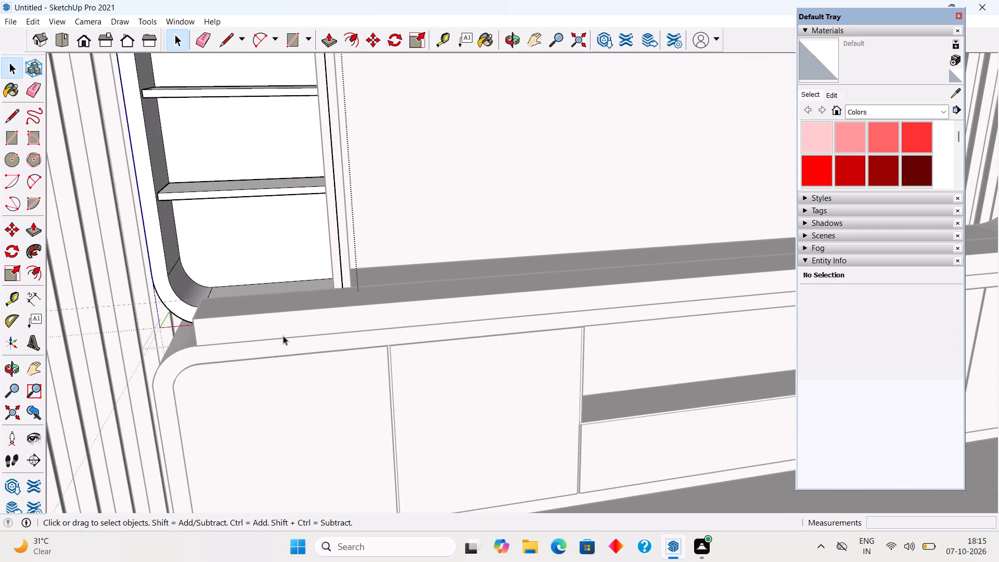
scroll(283, 336, "up", 2)
scroll(283, 336, "down", 13)
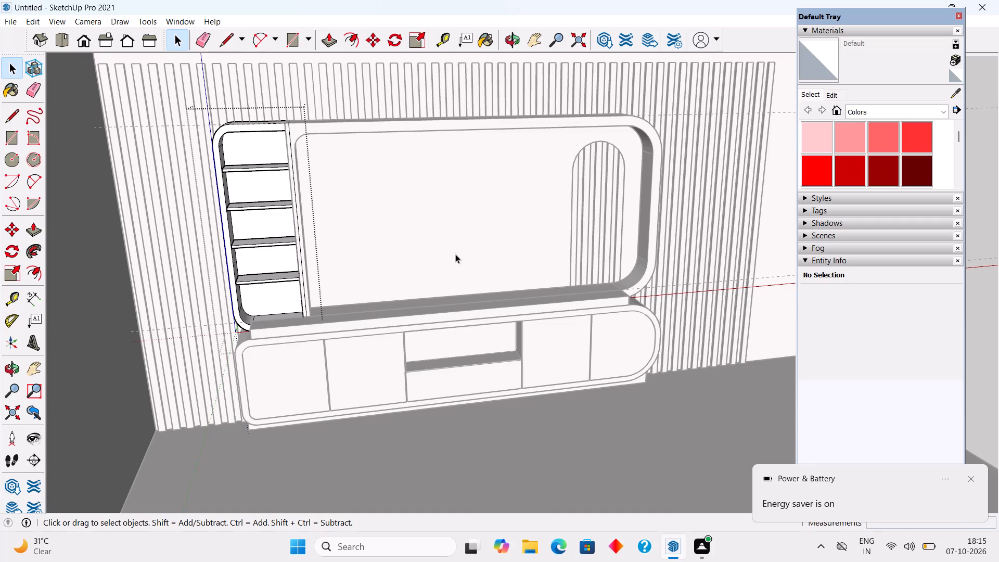
scroll(428, 269, "down", 6)
left_click(452, 79)
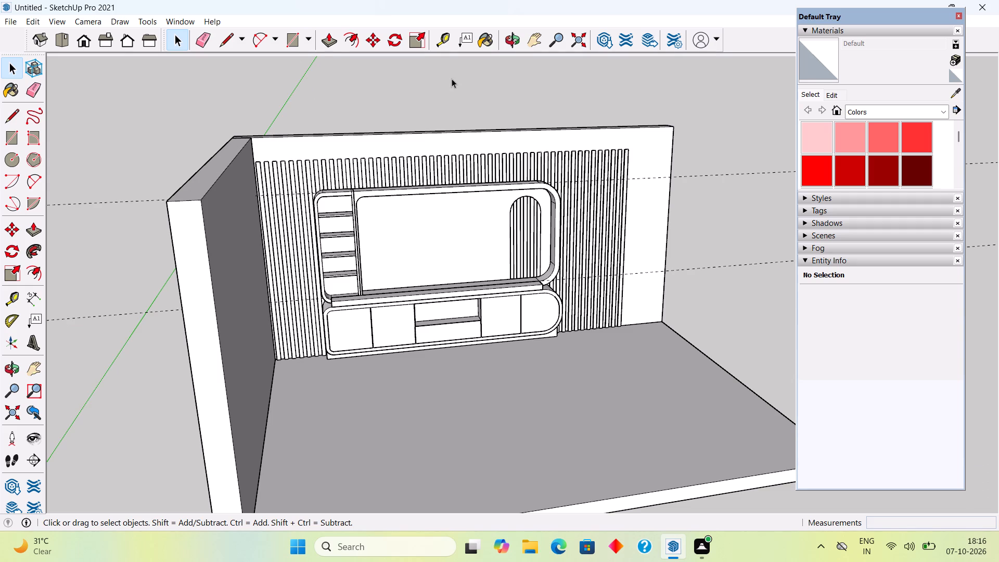
Draw an arc with a chord of about 2 1/4" across the front corner of the ledge's top face beside the shelf unit.
scroll(398, 100, "down", 6)
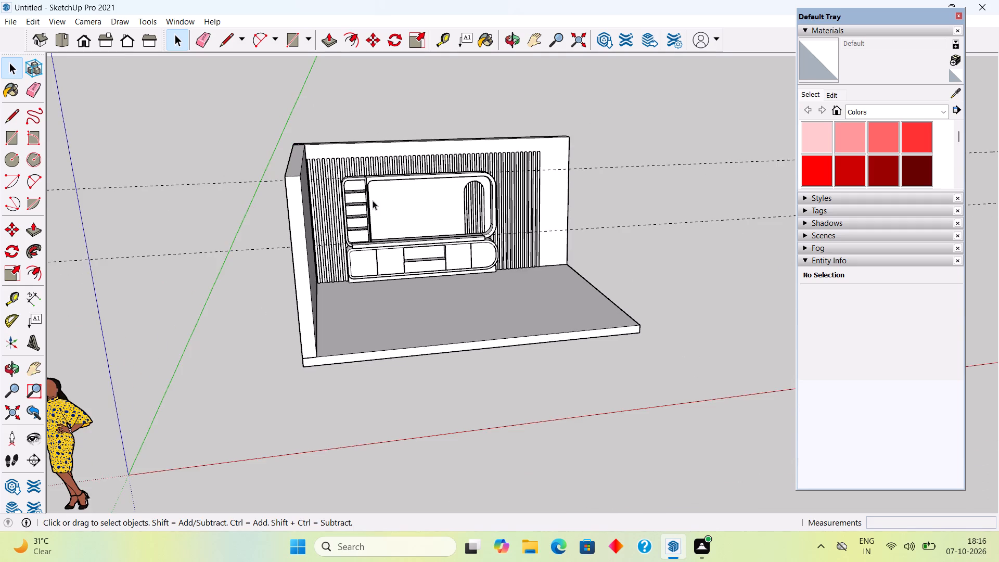
middle_click_drag(373, 196, 367, 157)
scroll(367, 197, "up", 13)
scroll(243, 280, "up", 3)
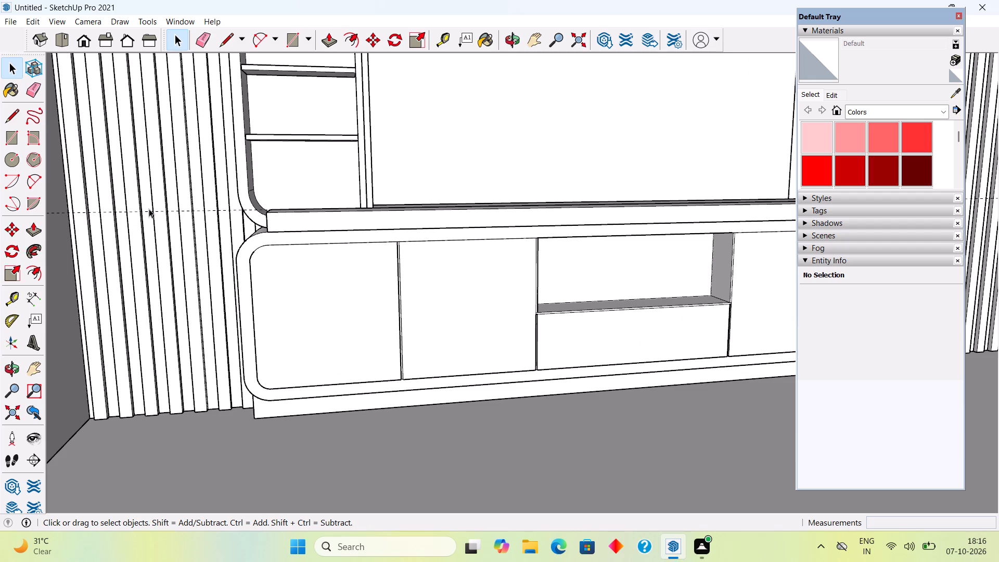
middle_click_drag(281, 210, 292, 355)
scroll(290, 335, "up", 5)
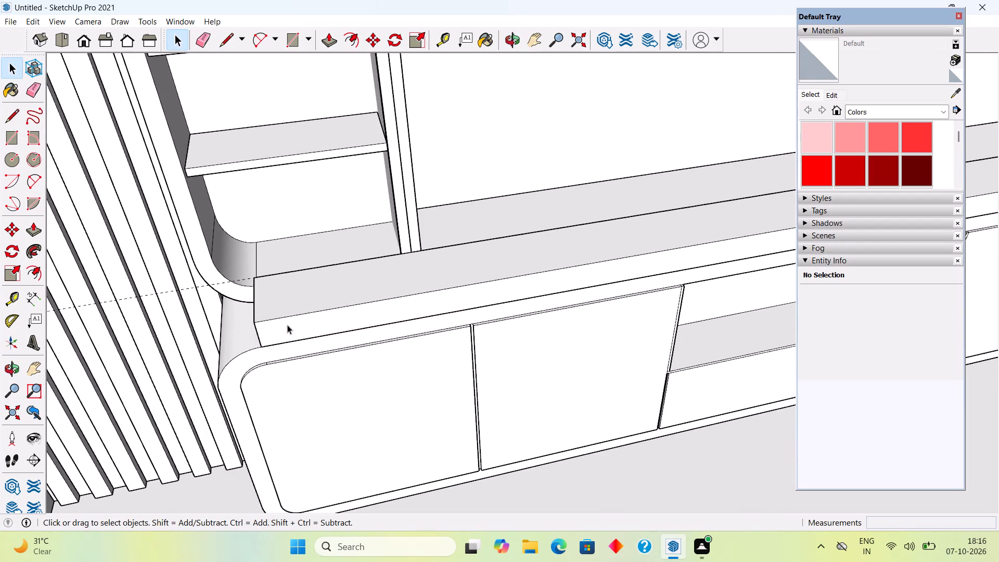
middle_click_drag(277, 323, 277, 406)
left_click(277, 407)
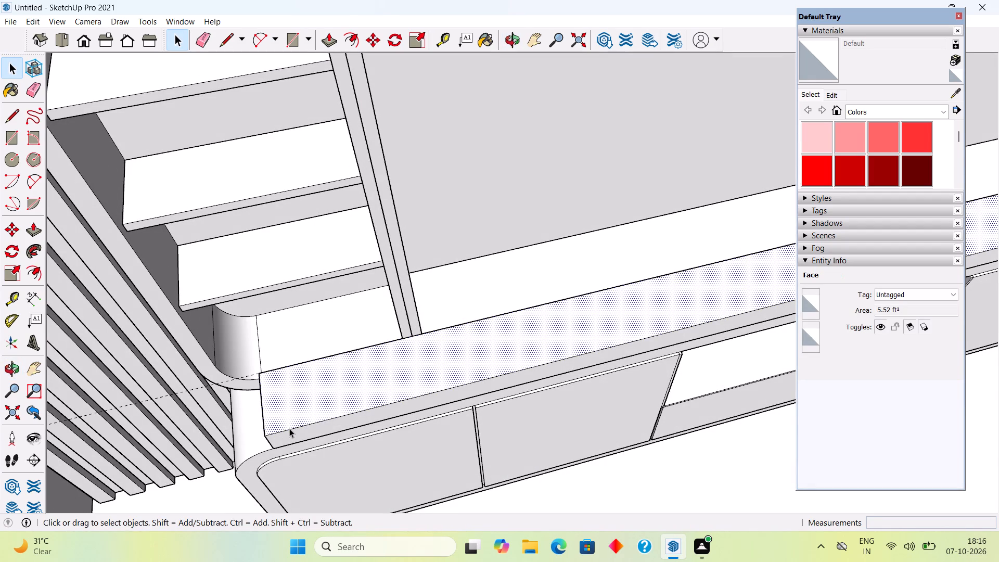
key("a")
left_click(265, 420)
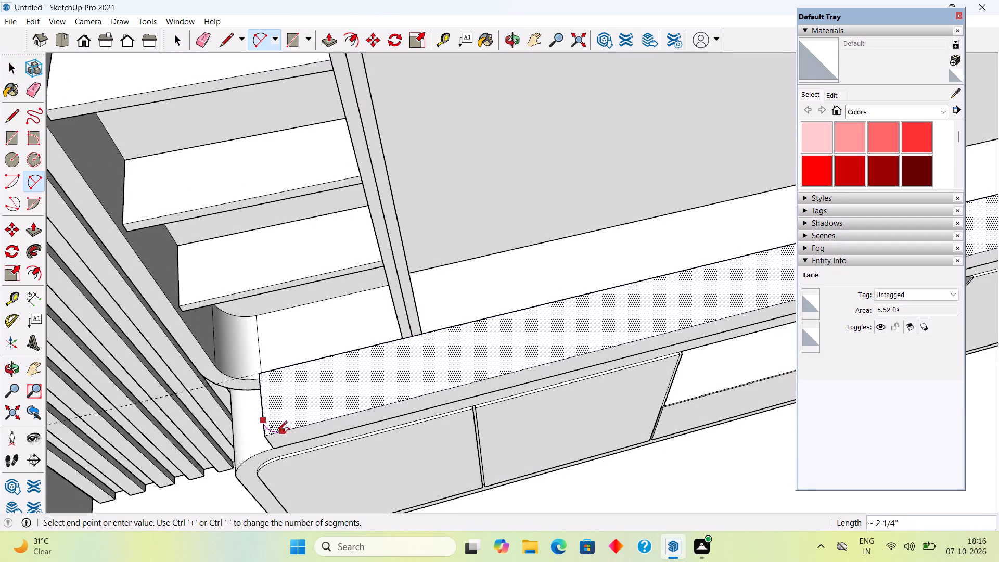
left_click(278, 433)
left_click(278, 433)
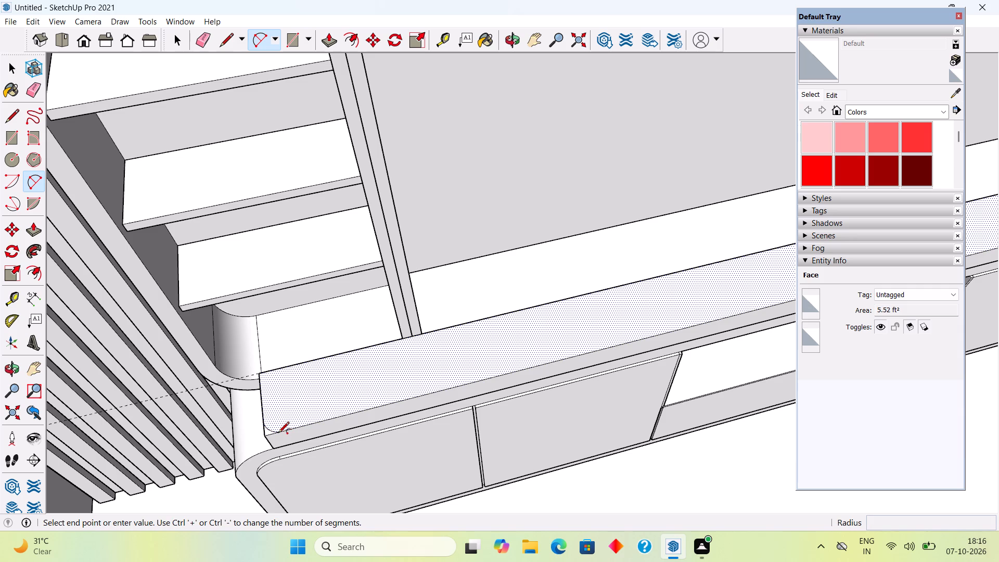
Push/Pull the small corner face outside the arc down 3" to round the ledge's front corner beside the shelf unit.
key("space")
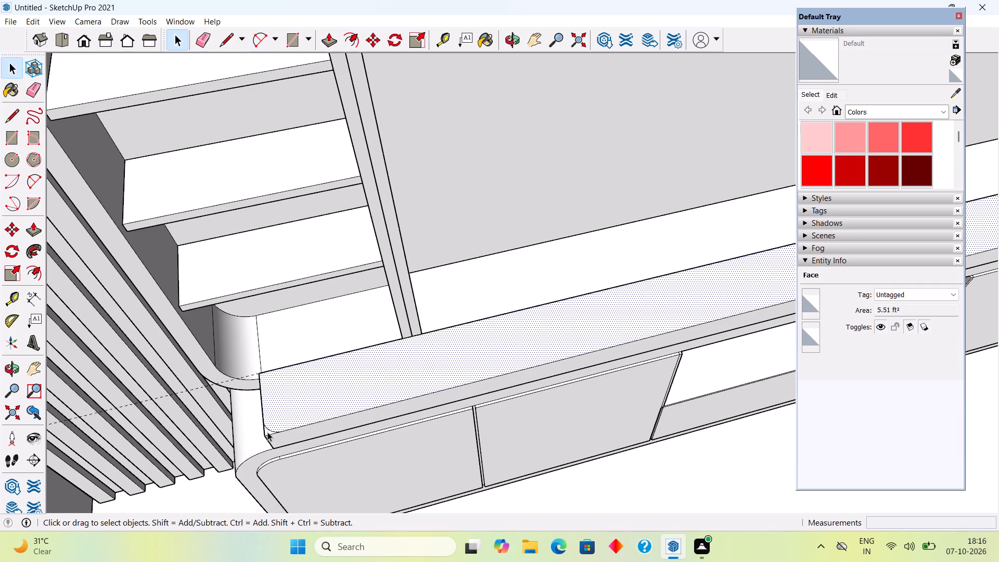
left_click(267, 432)
scroll(267, 432, "up", 8)
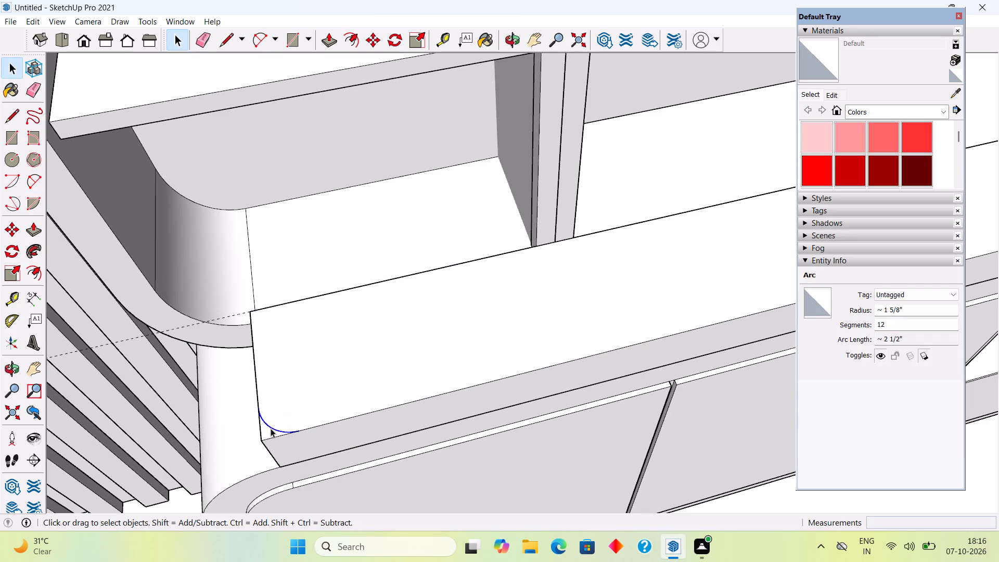
left_click(269, 433)
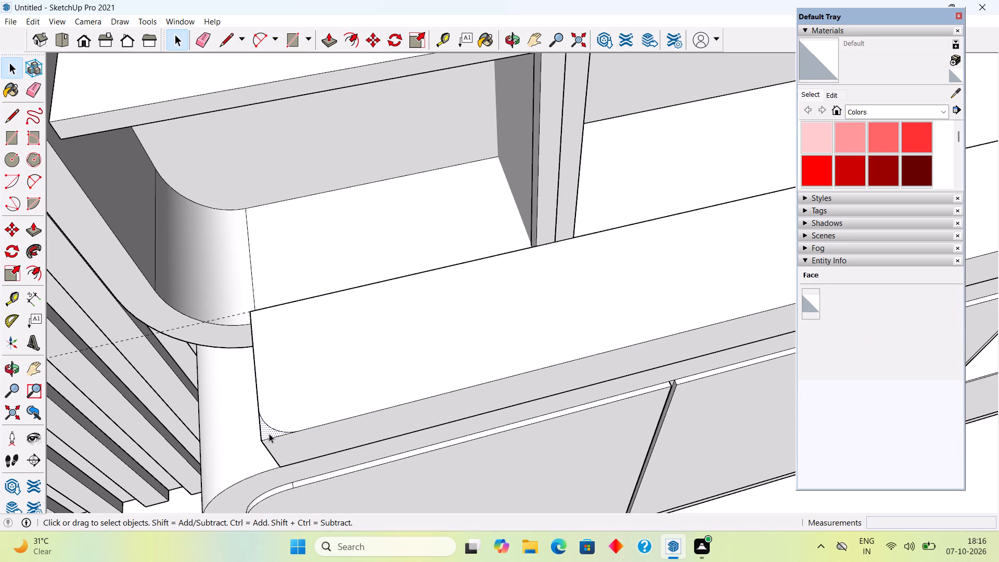
key("p")
left_click(269, 433)
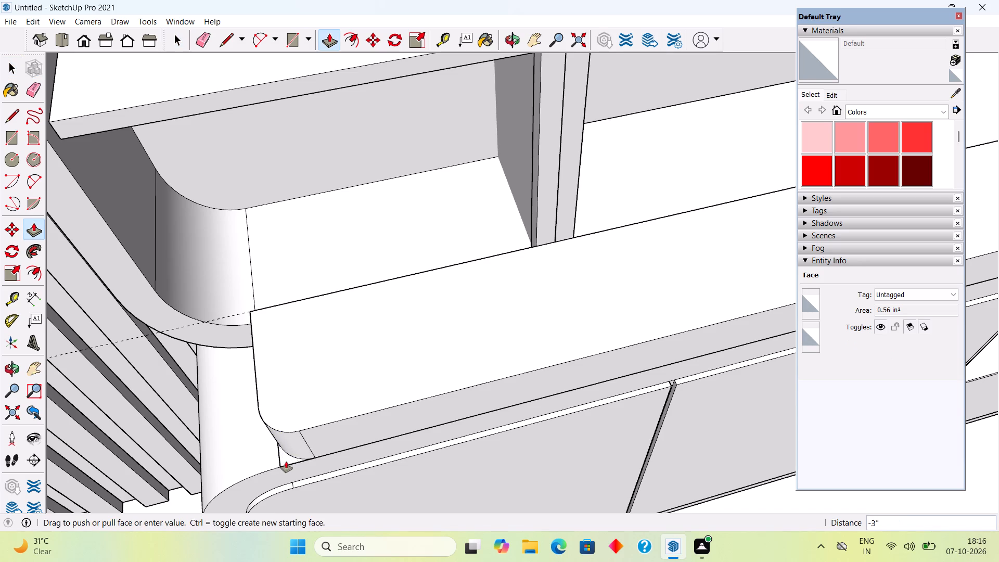
left_click(290, 466)
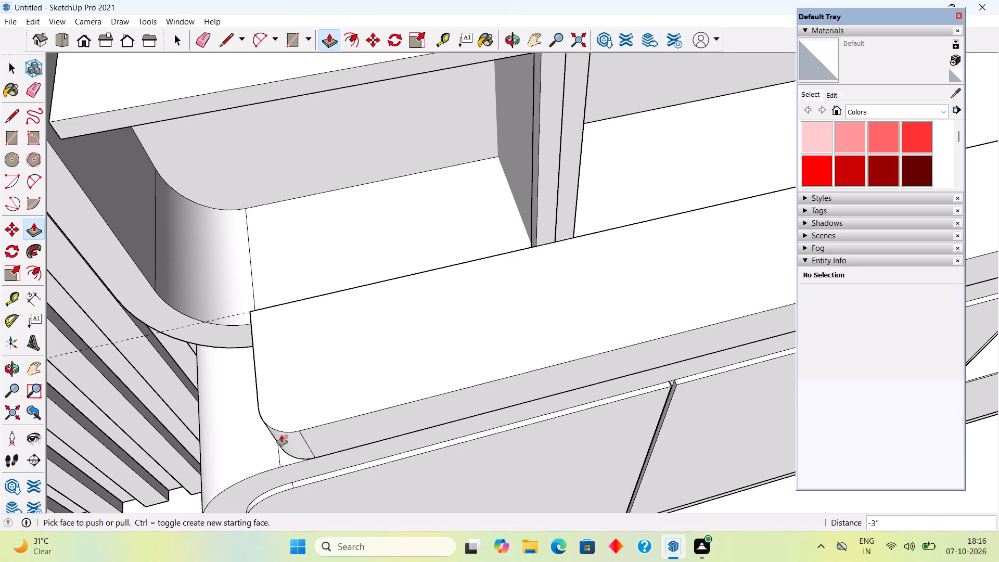
scroll(275, 394, "down", 14)
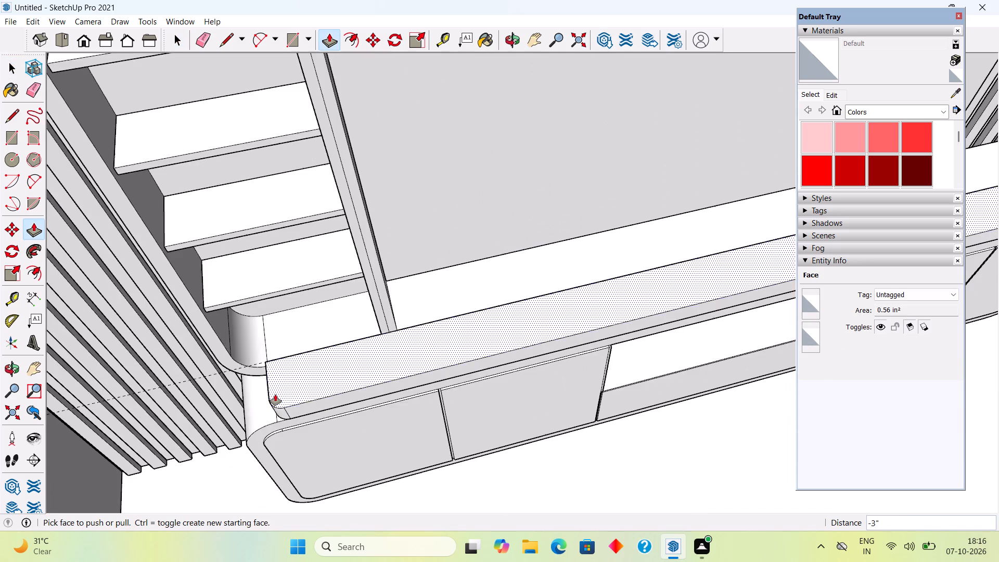
scroll(275, 394, "down", 10)
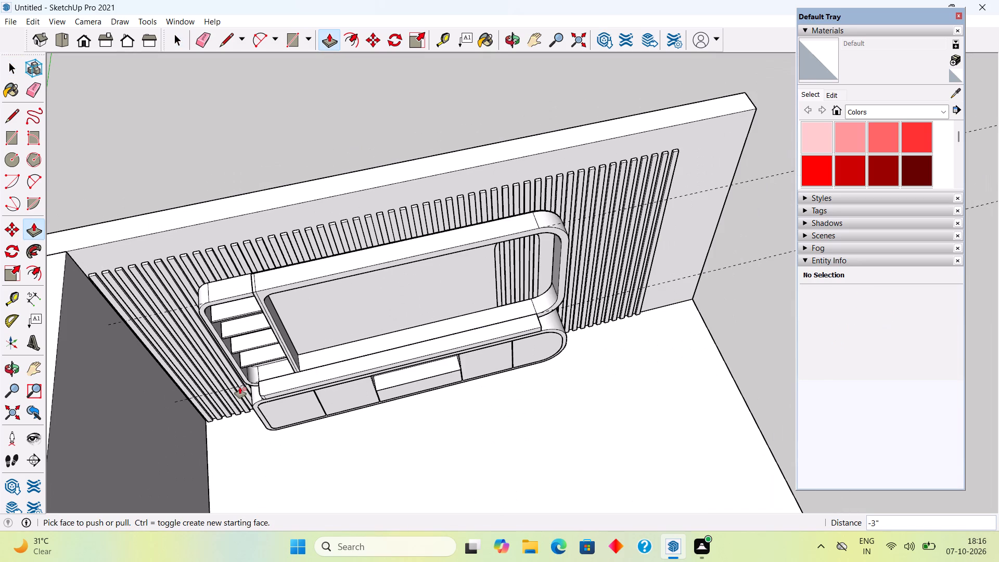
key("b")
key("space")
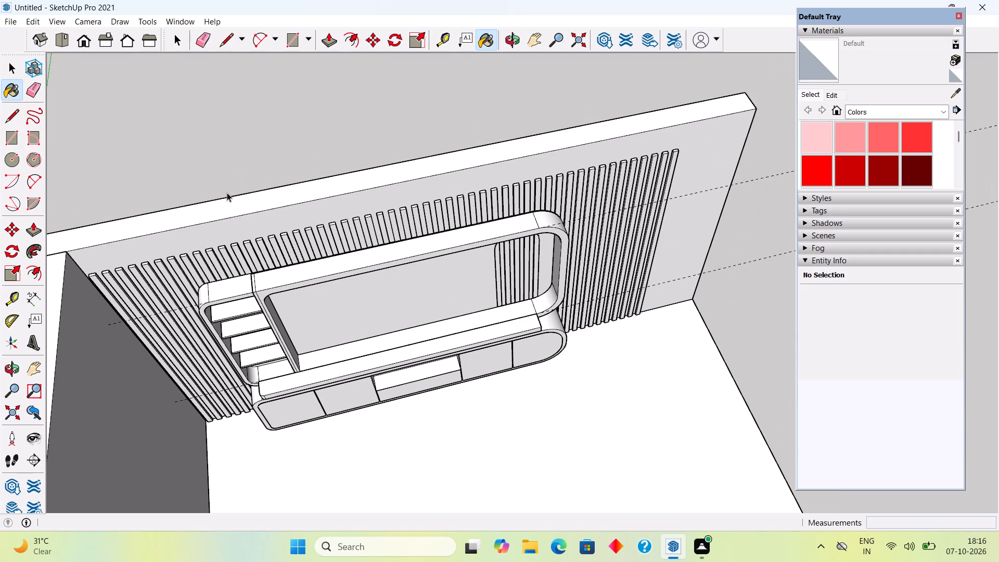
left_click(227, 193)
Draw a fillet arc with a chord of about 2 9/16" across the ledge top's front corner beside the TV frame's lower curve.
scroll(240, 298, "down", 7)
middle_click_drag(242, 302, 262, 96)
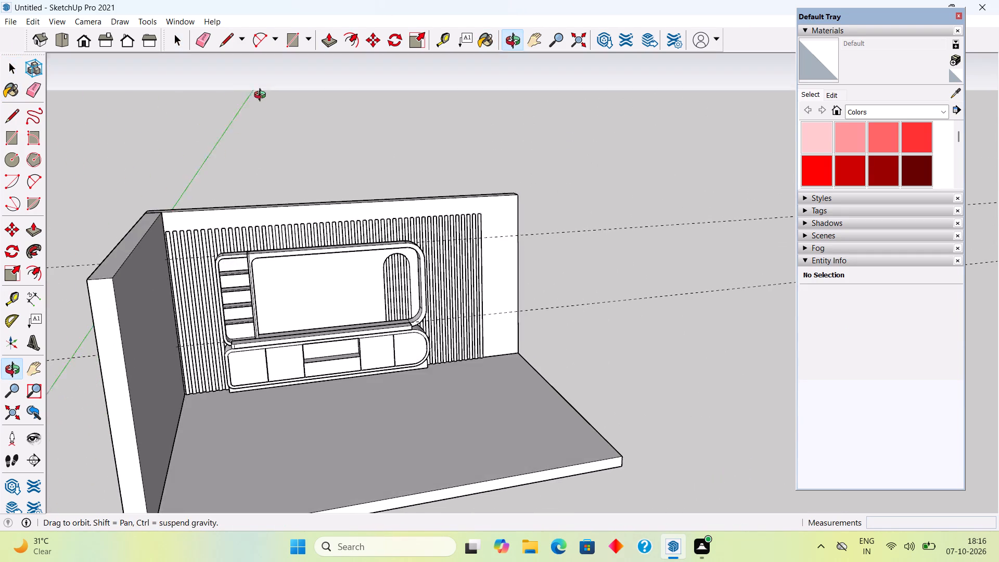
middle_click_drag(262, 96, 264, 97)
scroll(325, 311, "up", 6)
scroll(473, 329, "up", 7)
middle_click_drag(460, 340, 452, 343)
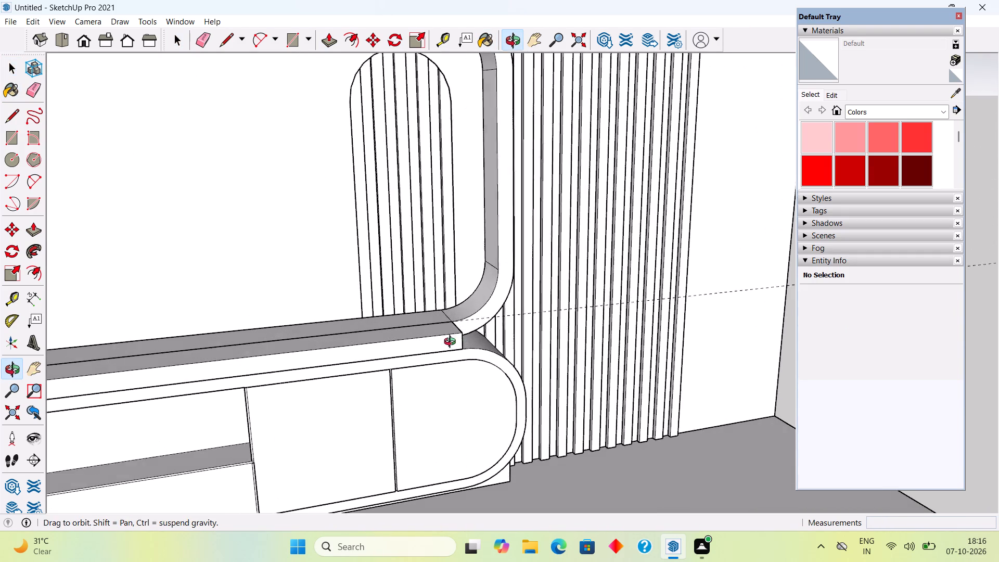
middle_click_drag(452, 343, 363, 373)
scroll(367, 326, "up", 6)
middle_click_drag(448, 355, 455, 436)
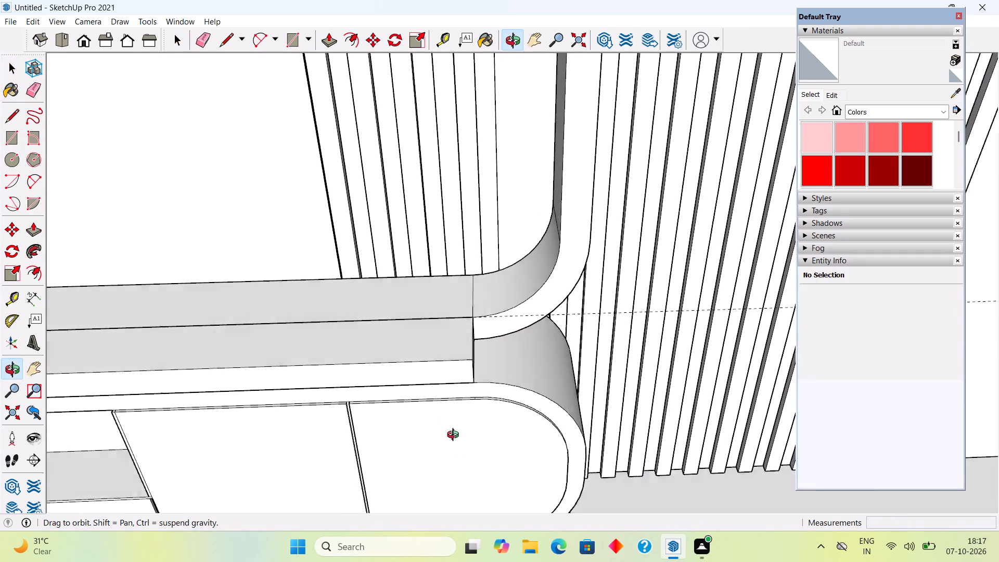
middle_click_drag(455, 436, 464, 466)
key("a")
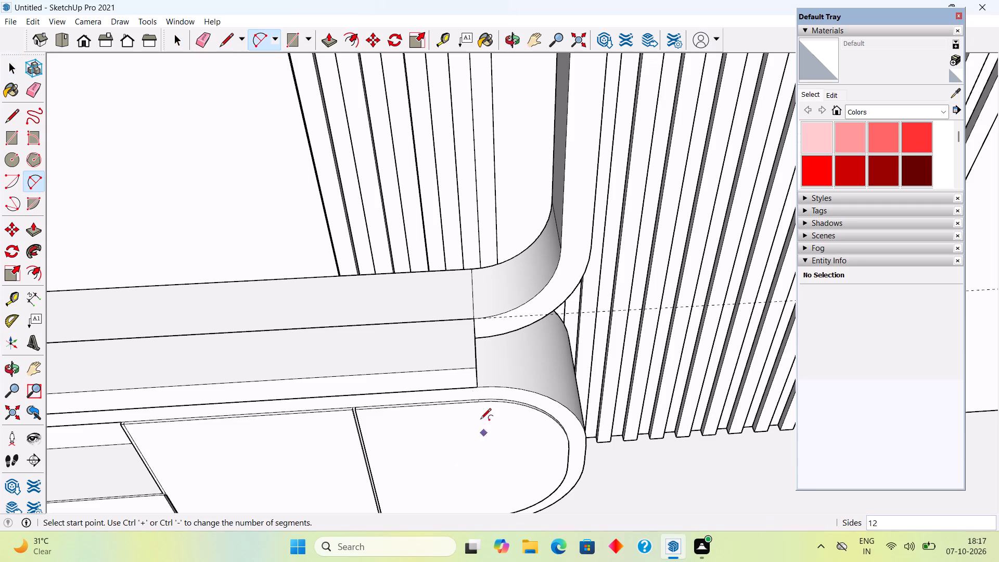
left_click(472, 354)
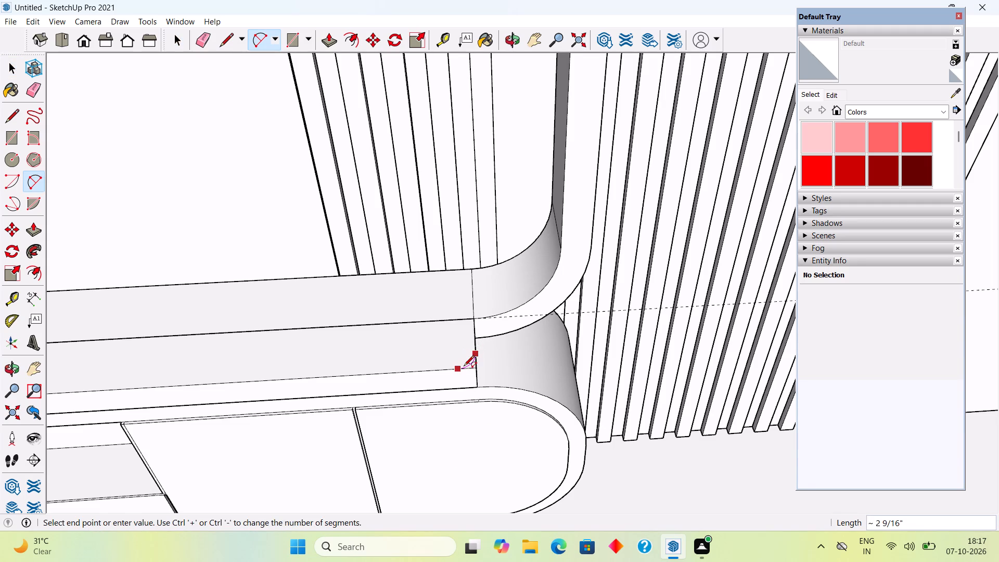
double_click(464, 367)
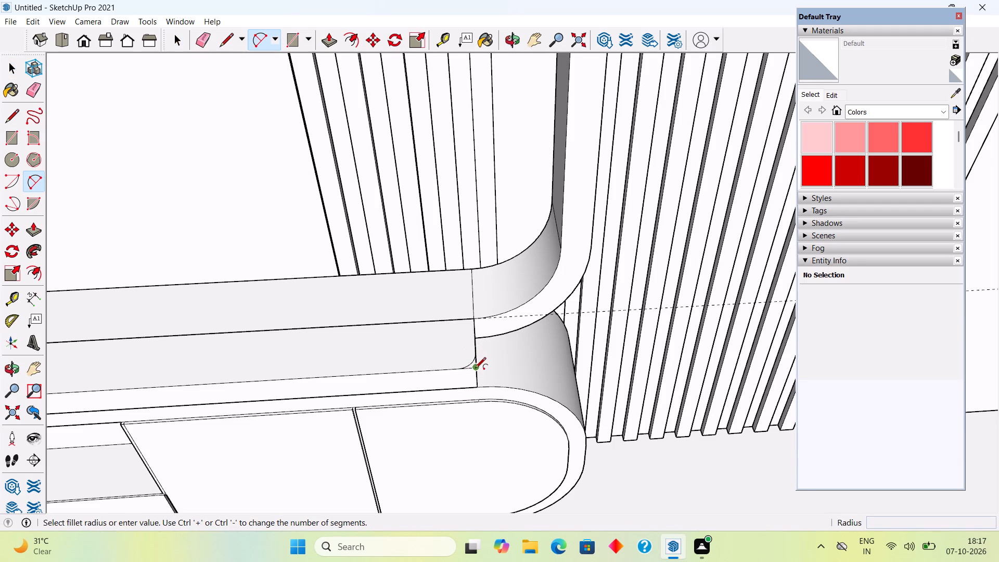
key("space")
key("space")
Push/Pull the small face outside that arc down 3" to round the ledge corner at the TV frame end.
scroll(475, 369, "up", 10)
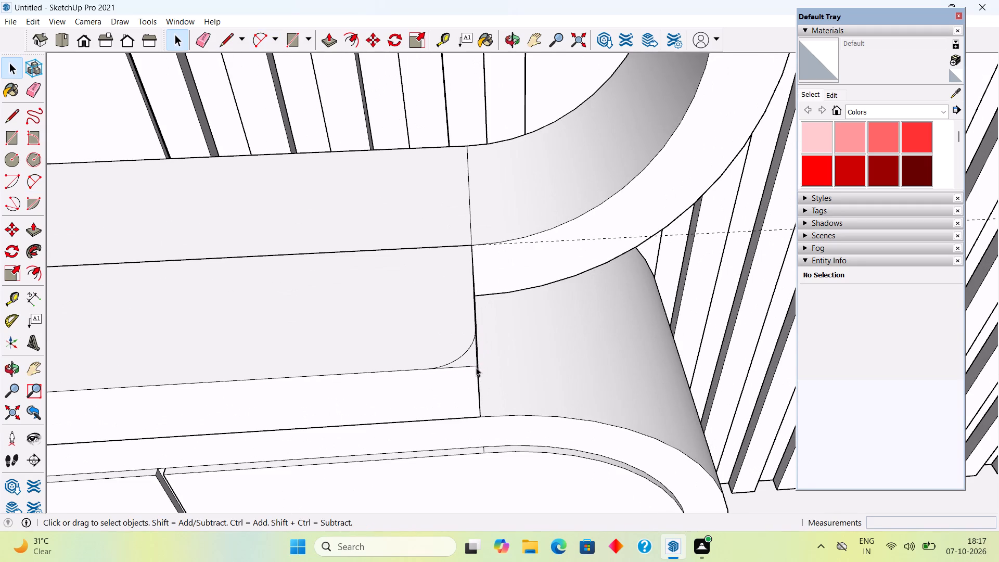
key("p")
left_click(475, 353)
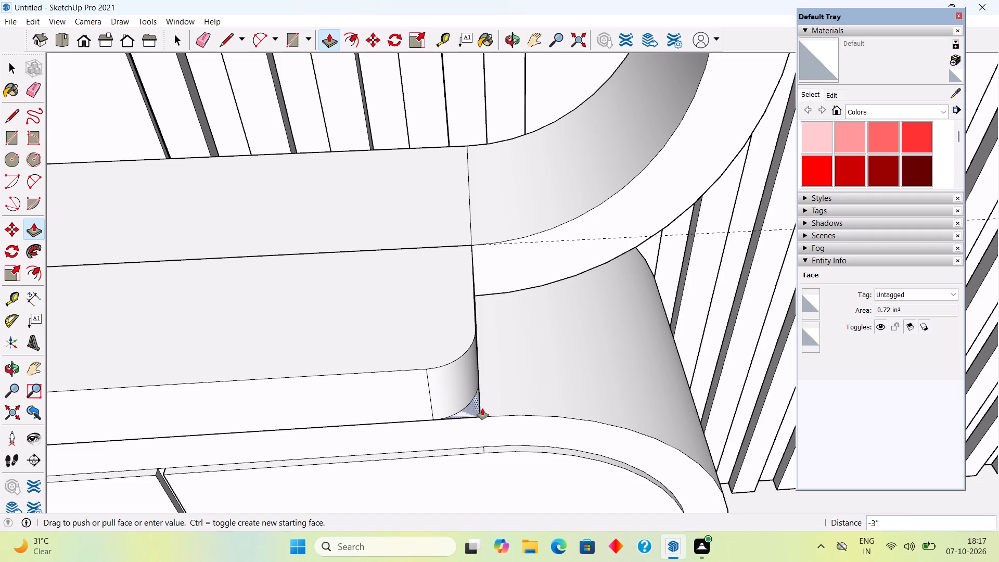
left_click(482, 409)
key("space")
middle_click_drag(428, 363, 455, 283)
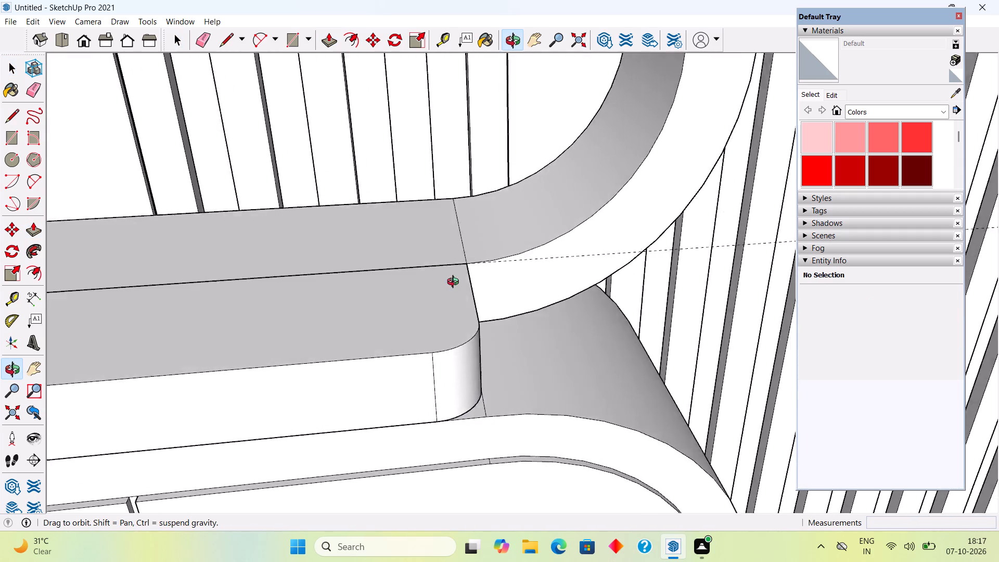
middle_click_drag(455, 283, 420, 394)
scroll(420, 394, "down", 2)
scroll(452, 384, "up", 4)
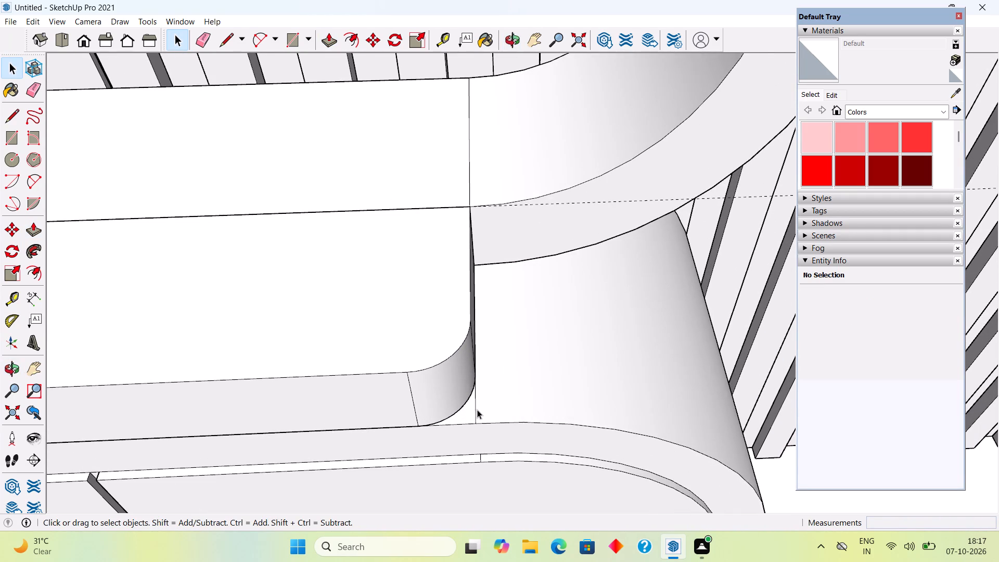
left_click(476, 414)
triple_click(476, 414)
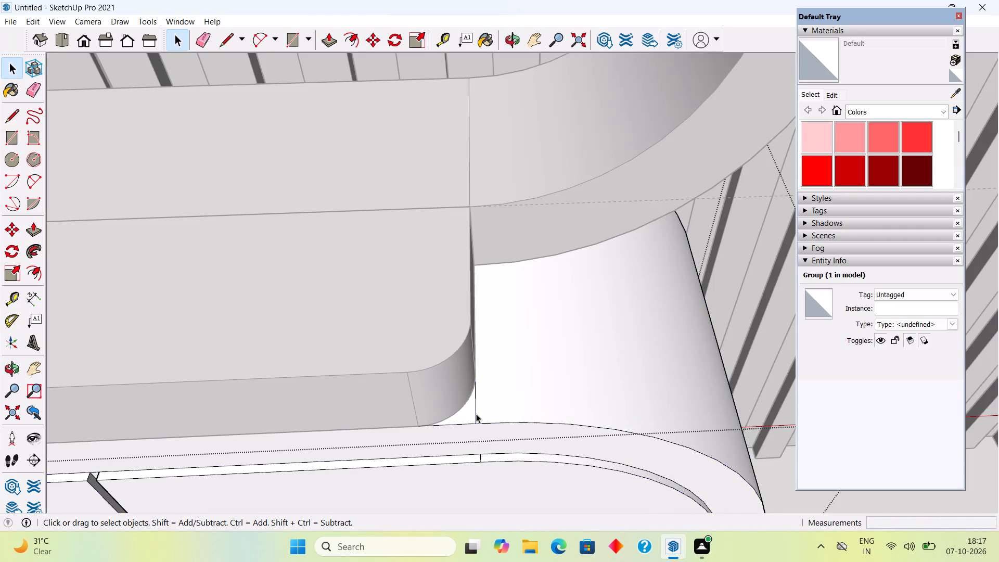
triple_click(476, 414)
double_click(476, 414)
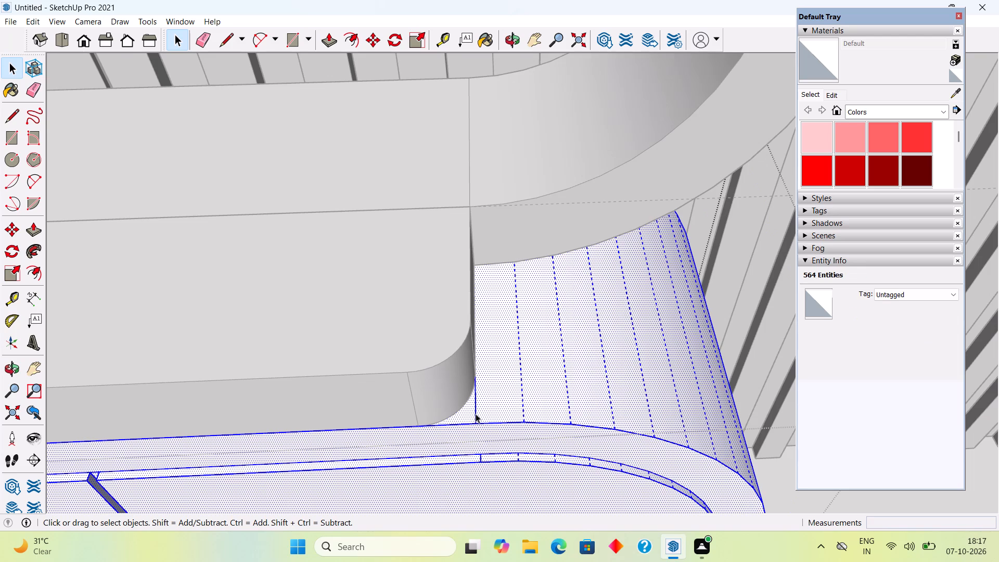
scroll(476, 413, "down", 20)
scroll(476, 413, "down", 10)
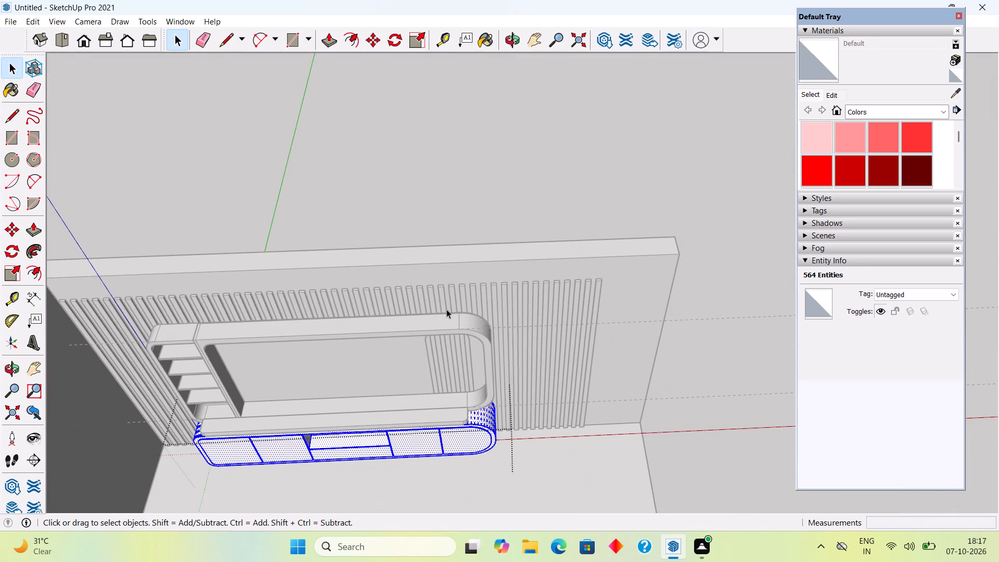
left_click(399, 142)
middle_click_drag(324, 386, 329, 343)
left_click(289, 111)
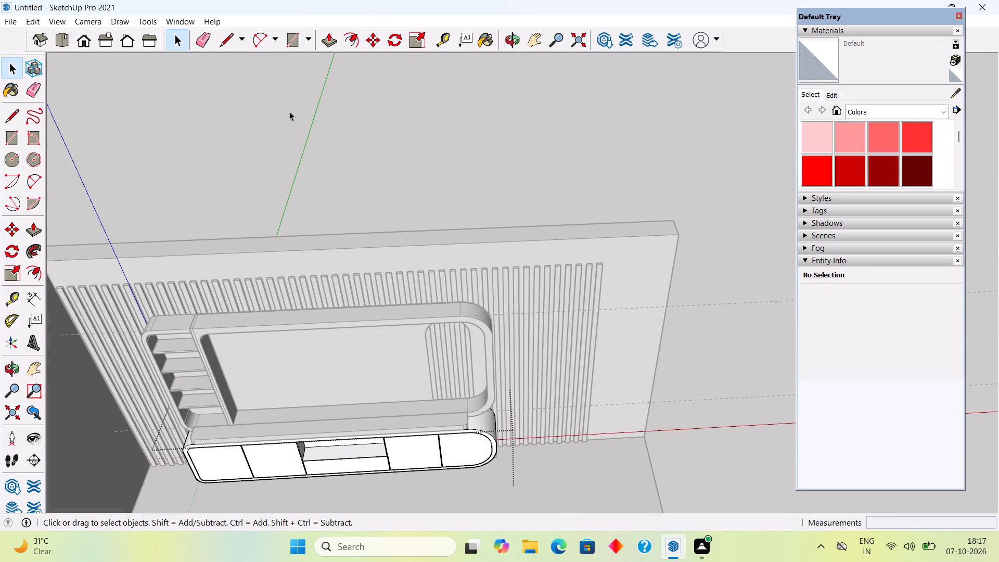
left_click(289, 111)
Examine the ledge's rounded corners and its junction with the shelf unit, TV frame and cabinet from both ends.
scroll(199, 481, "up", 6)
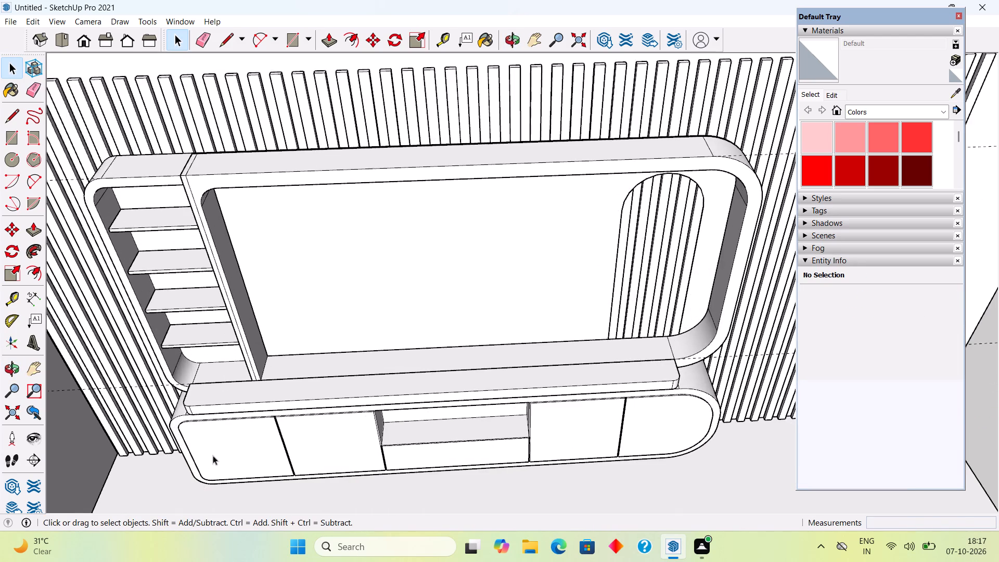
middle_click_drag(215, 433, 225, 333)
scroll(186, 415, "up", 5)
scroll(146, 367, "up", 2)
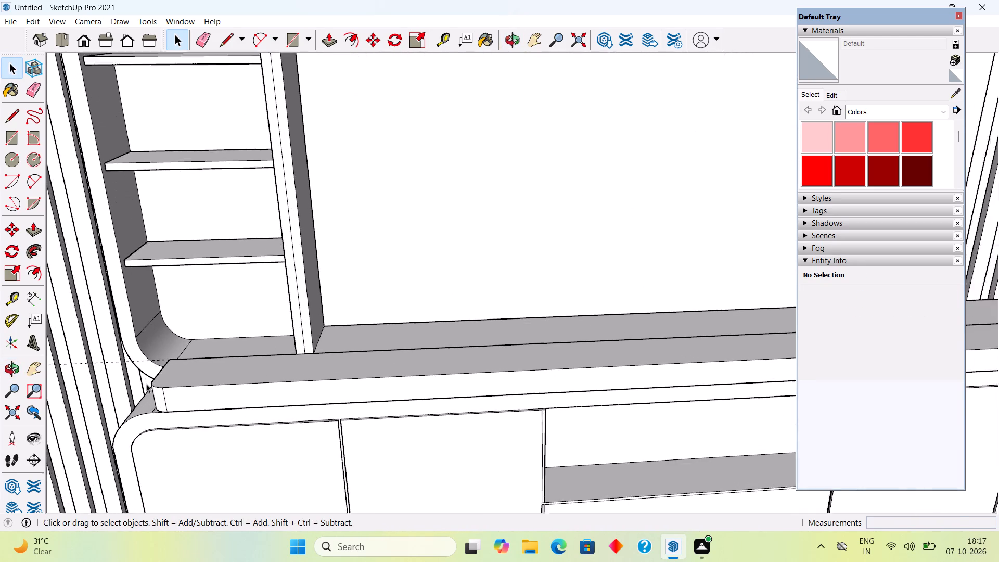
scroll(146, 384, "up", 2)
scroll(307, 266, "down", 11)
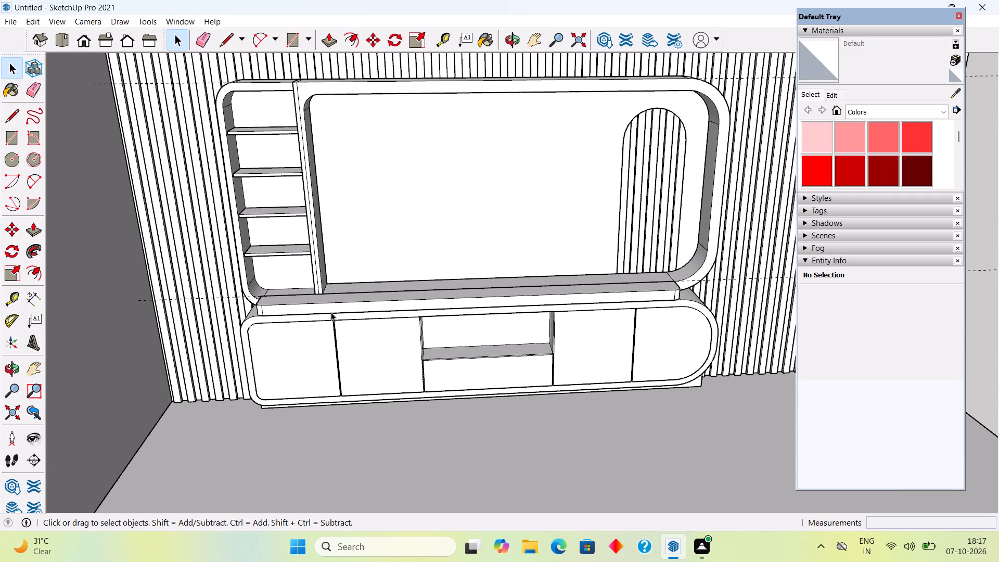
middle_click_drag(328, 338, 314, 396)
scroll(376, 283, "up", 3)
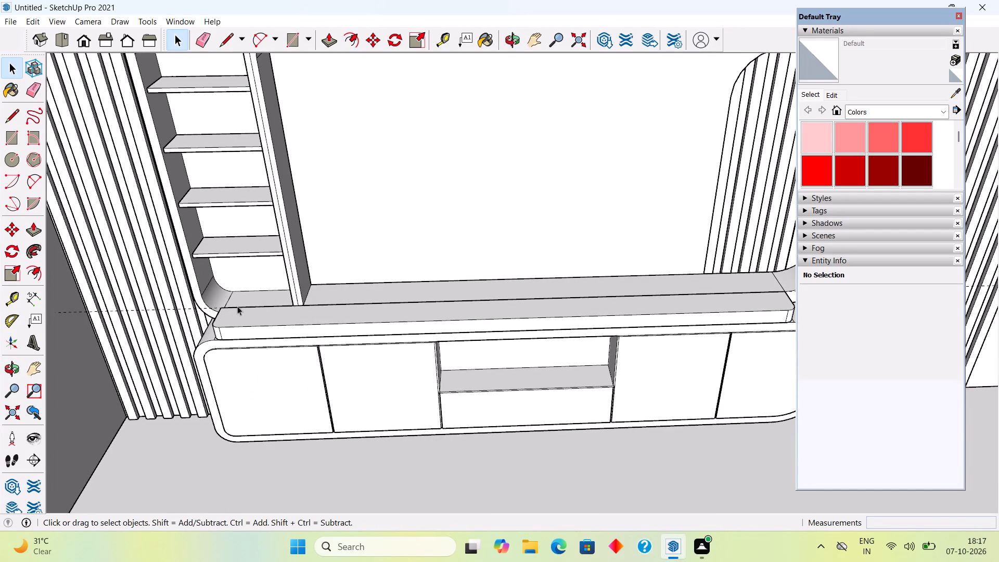
middle_click_drag(296, 310, 364, 410)
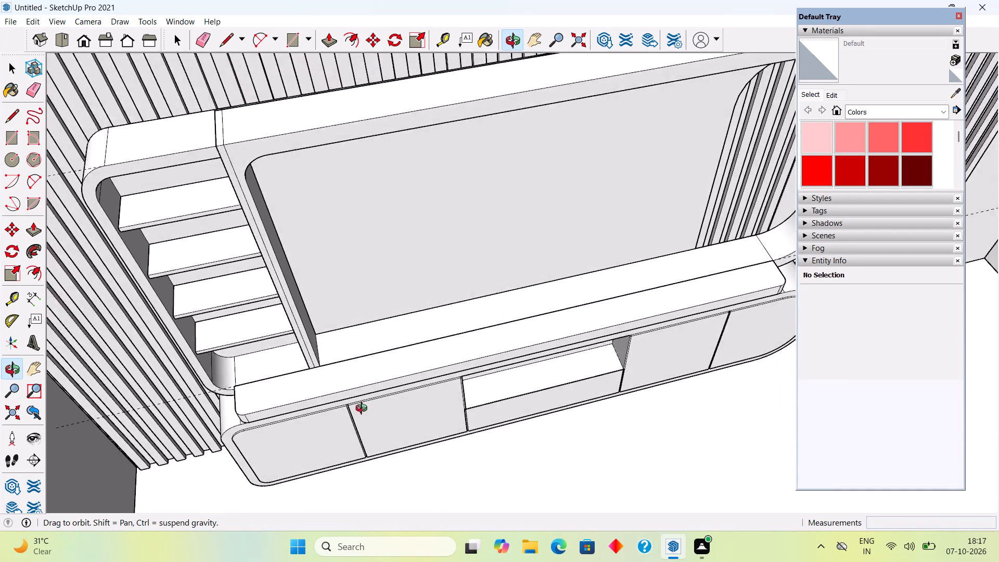
middle_click_drag(364, 410, 0, 398)
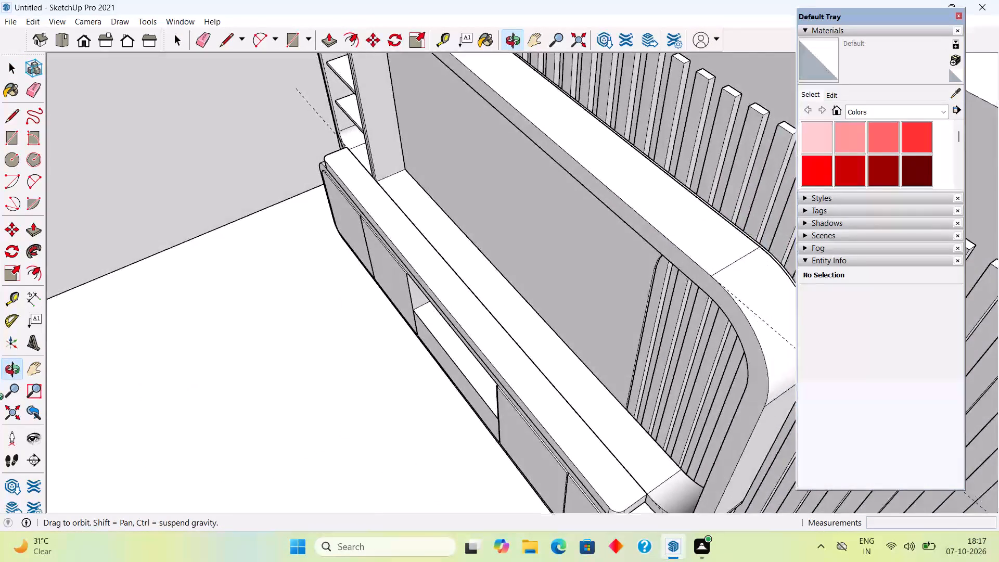
middle_click_drag(0, 398, 36, 355)
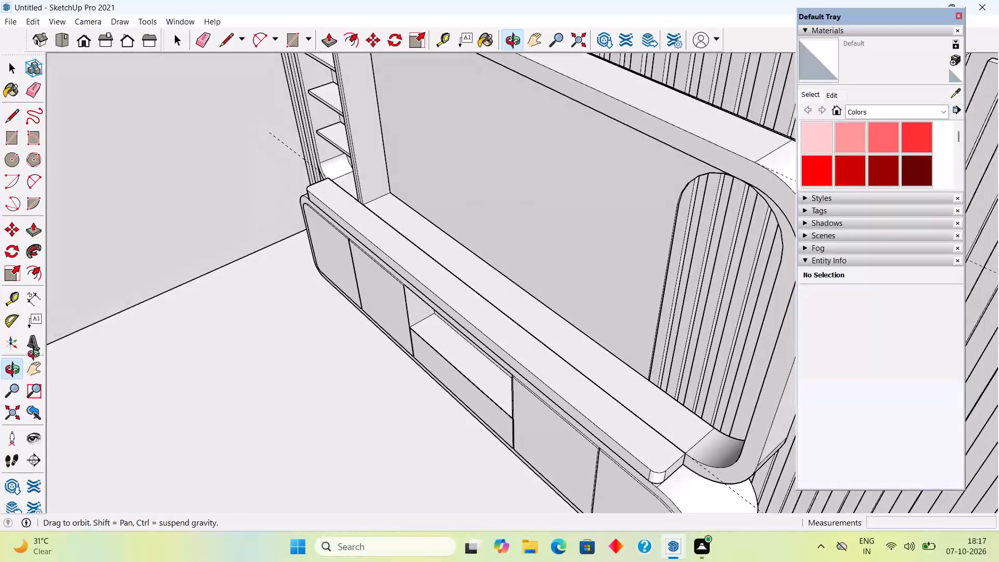
middle_click_drag(36, 355, 36, 348)
scroll(110, 341, "up", 1)
scroll(467, 310, "down", 3)
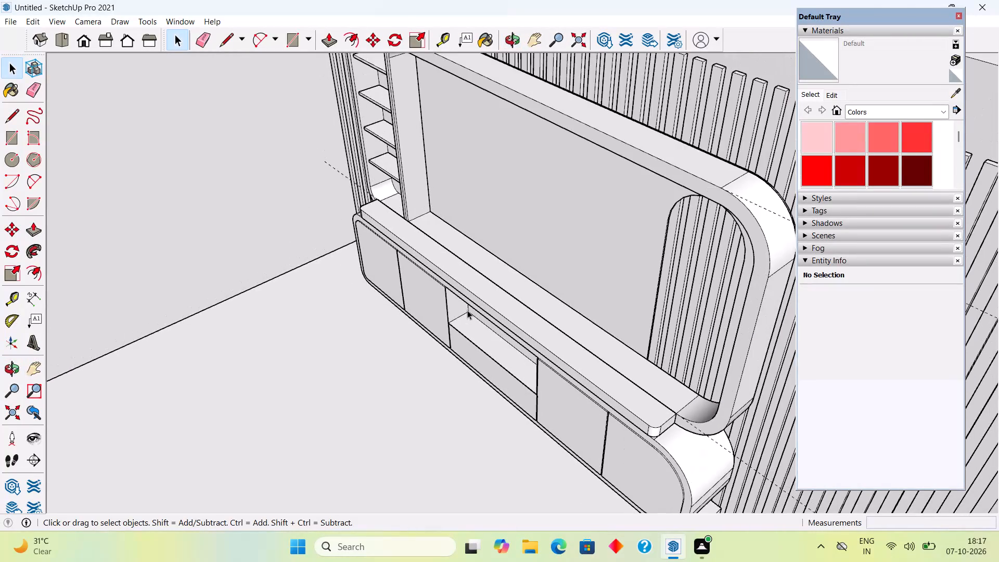
scroll(482, 308, "down", 1)
Open the TV frame group and delete the top face of its lower rail behind the ledge.
left_click(529, 306)
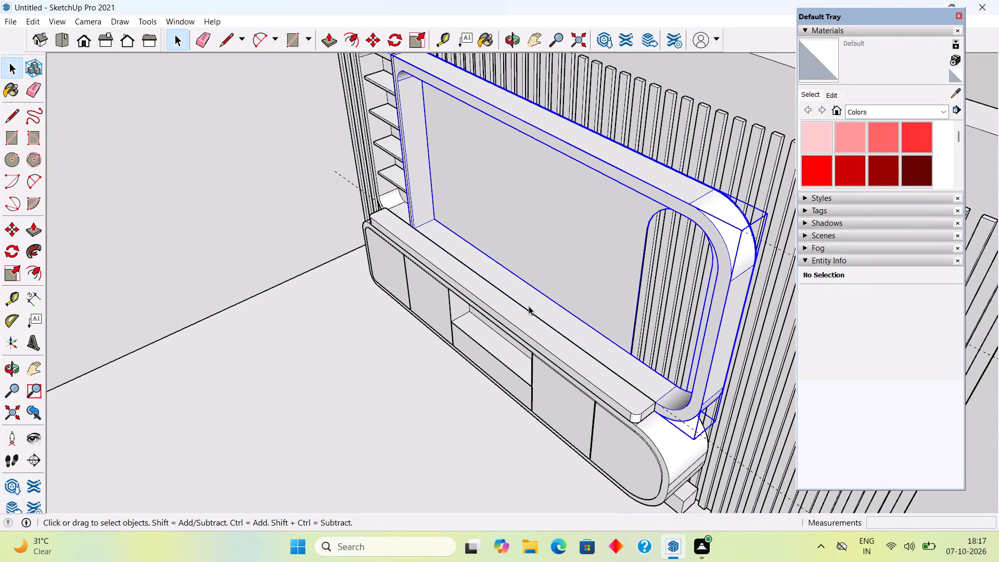
scroll(529, 306, "up", 4)
triple_click(529, 306)
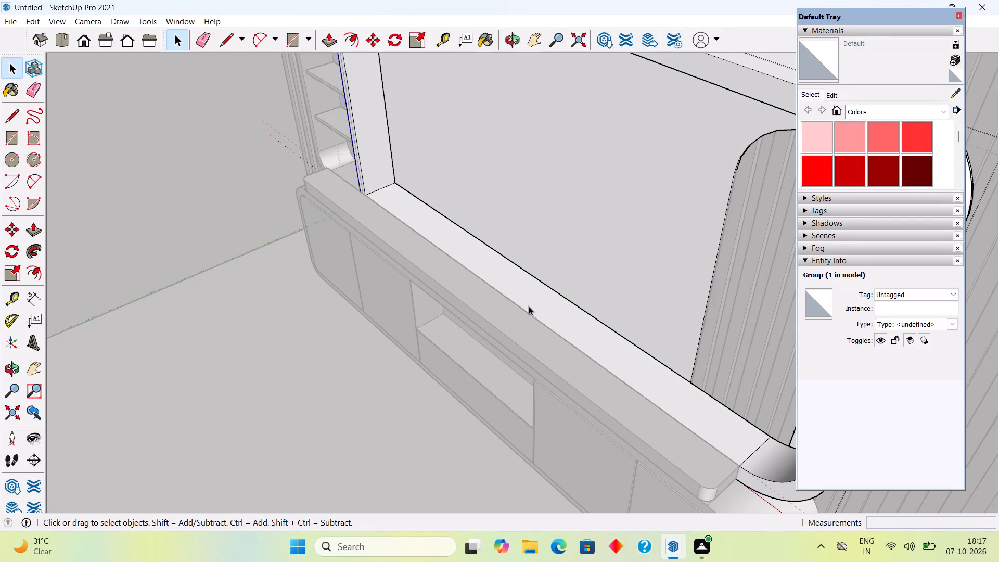
left_click(529, 306)
left_click(529, 306)
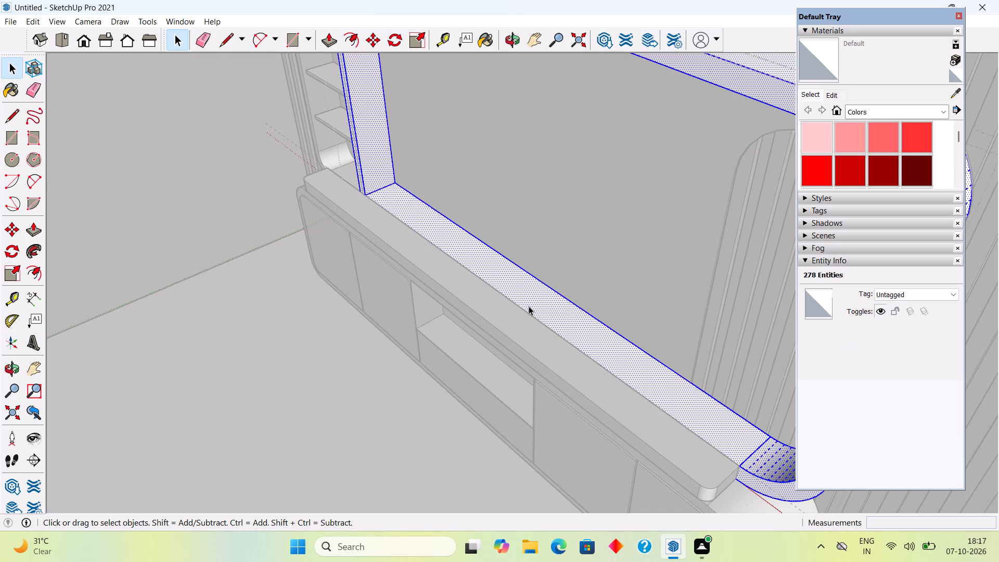
left_click(529, 306)
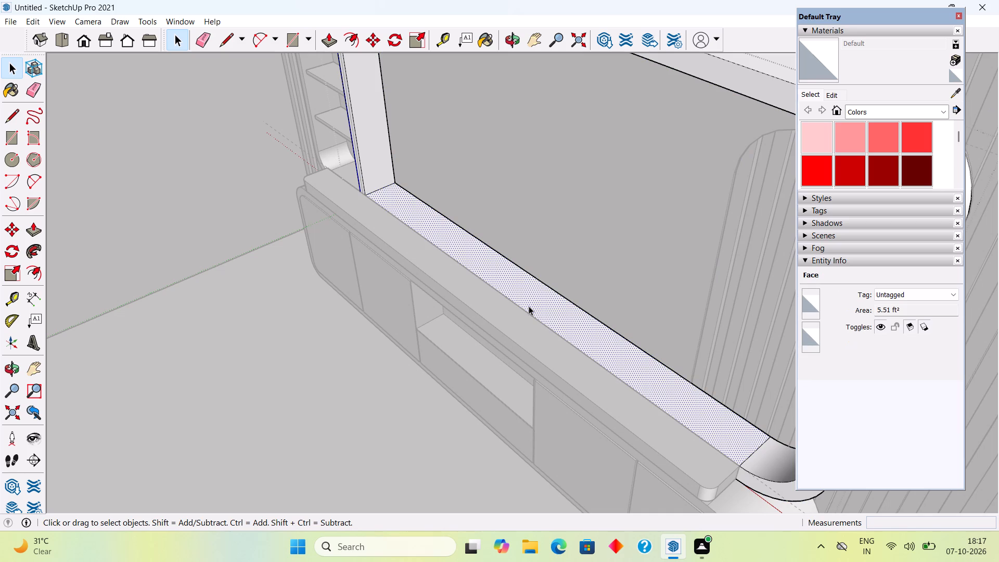
key("Delete")
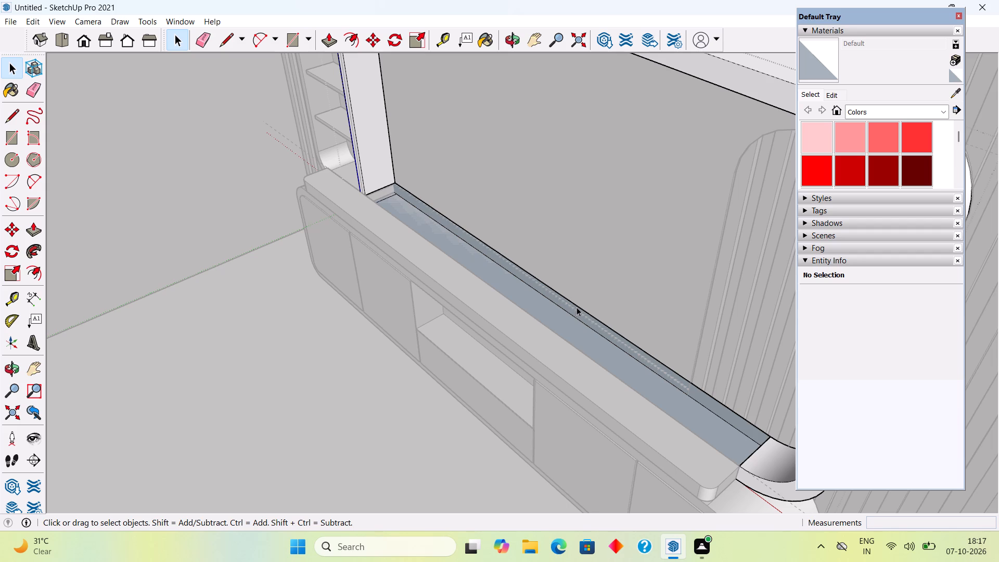
Restore the deleted top face of the TV frame's lower rail and Push/Pull it down 3".
key("ctrl+z")
left_click(573, 315)
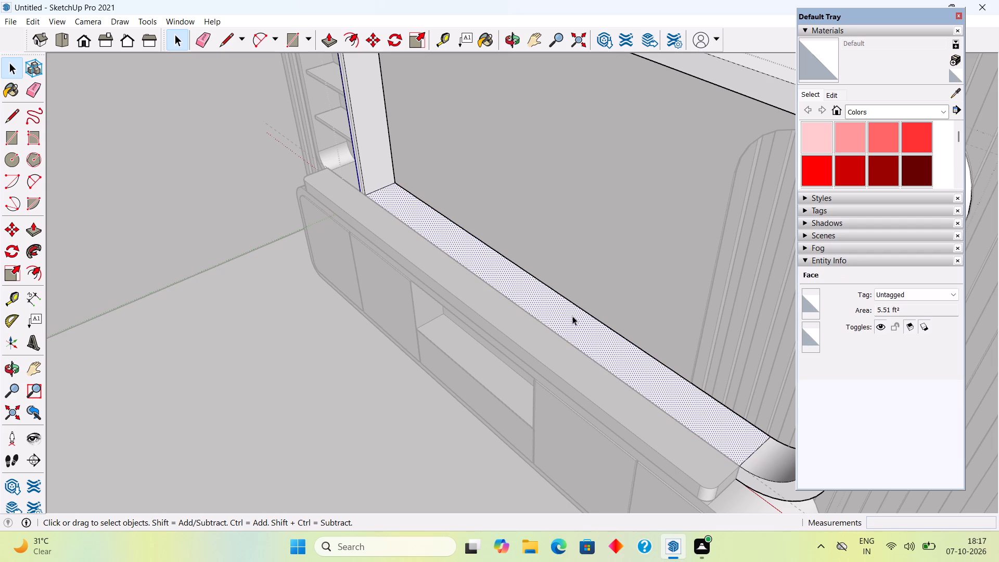
key("p")
left_click(572, 316)
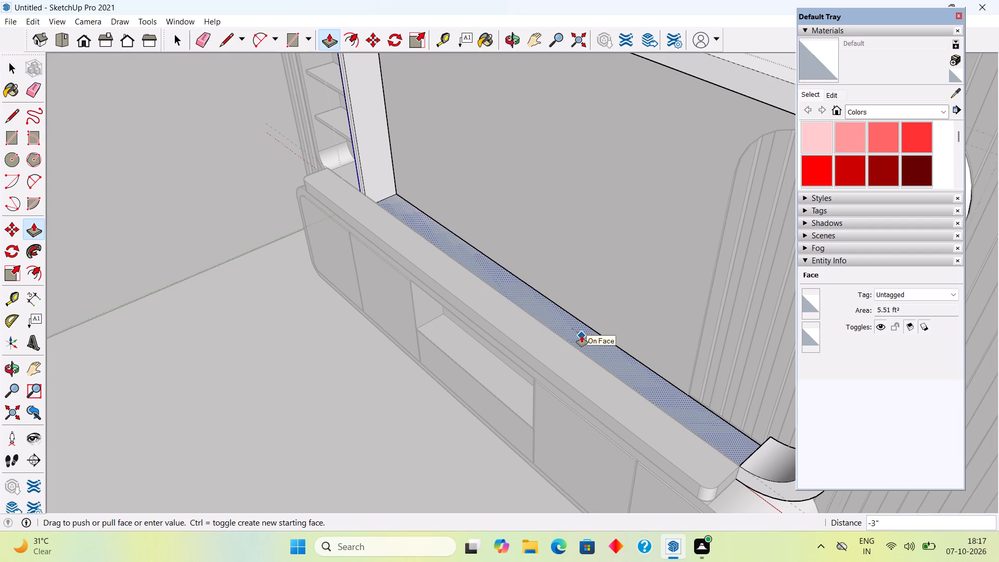
left_click(582, 336)
middle_click_drag(578, 338, 521, 365)
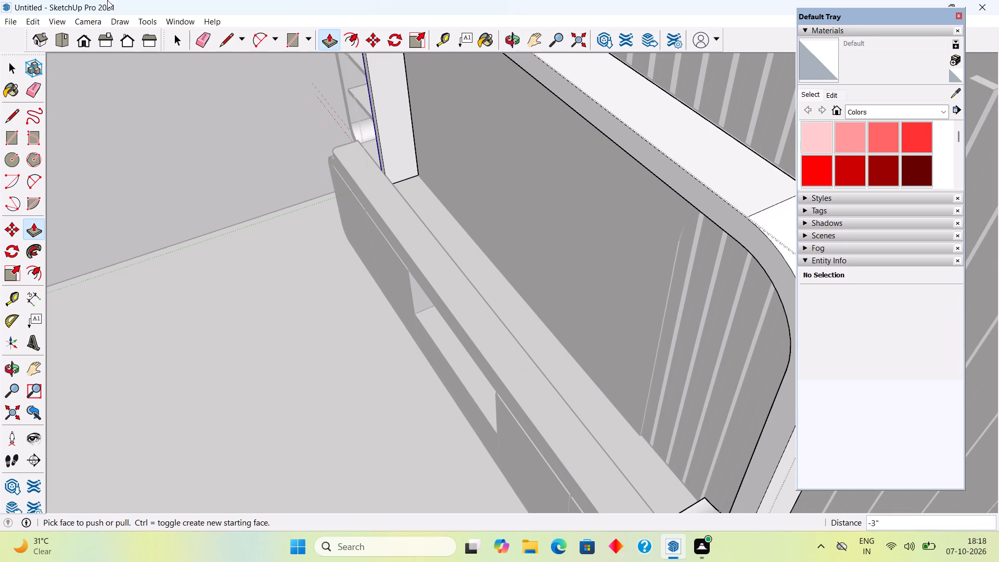
key("space")
left_click(140, 97)
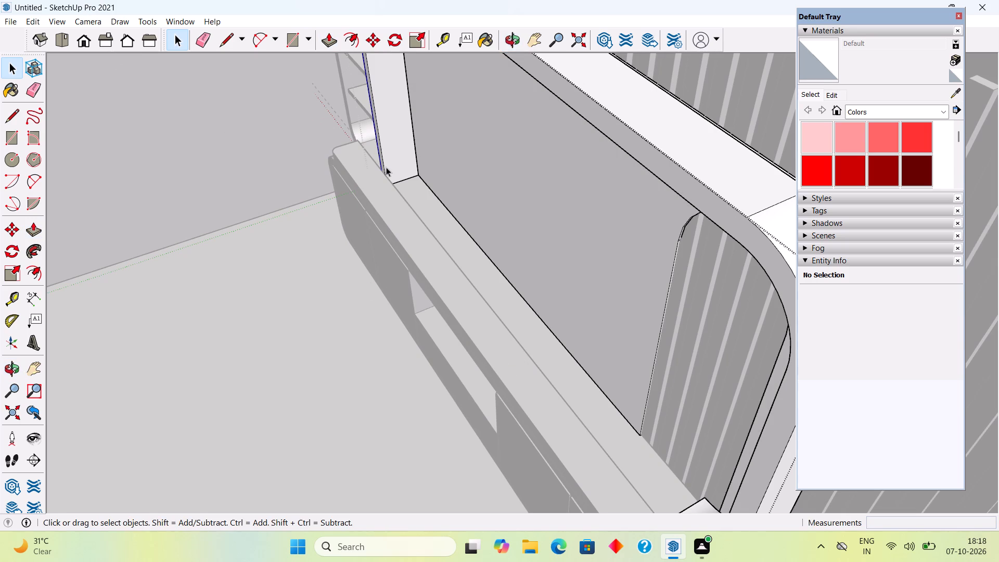
Push/Pull the ledge's long back face 8" toward the wall to meet the TV back panel.
middle_click_drag(386, 168, 376, 196)
triple_click(381, 210)
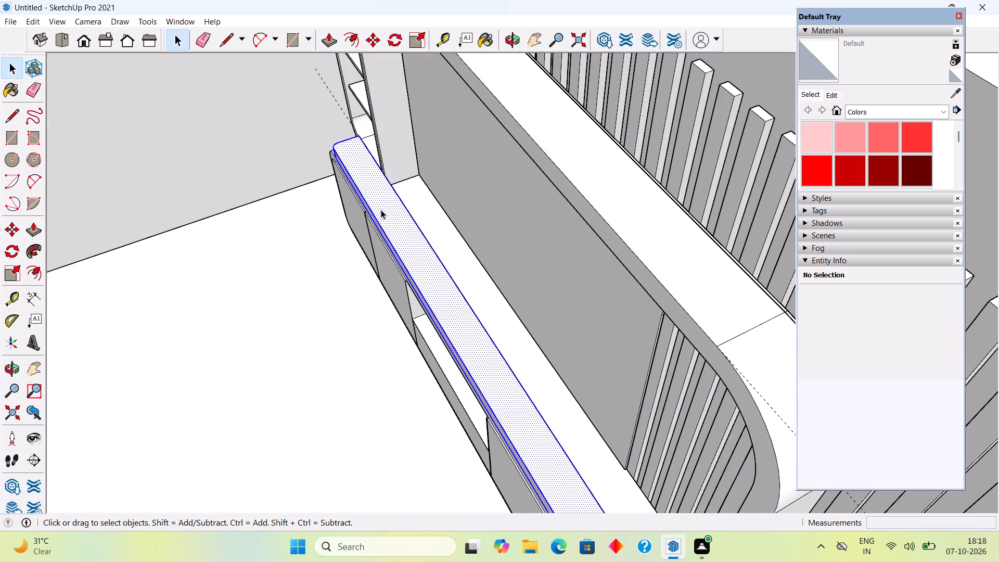
middle_click_drag(382, 210, 308, 198)
scroll(342, 200, "up", 8)
scroll(353, 200, "down", 4)
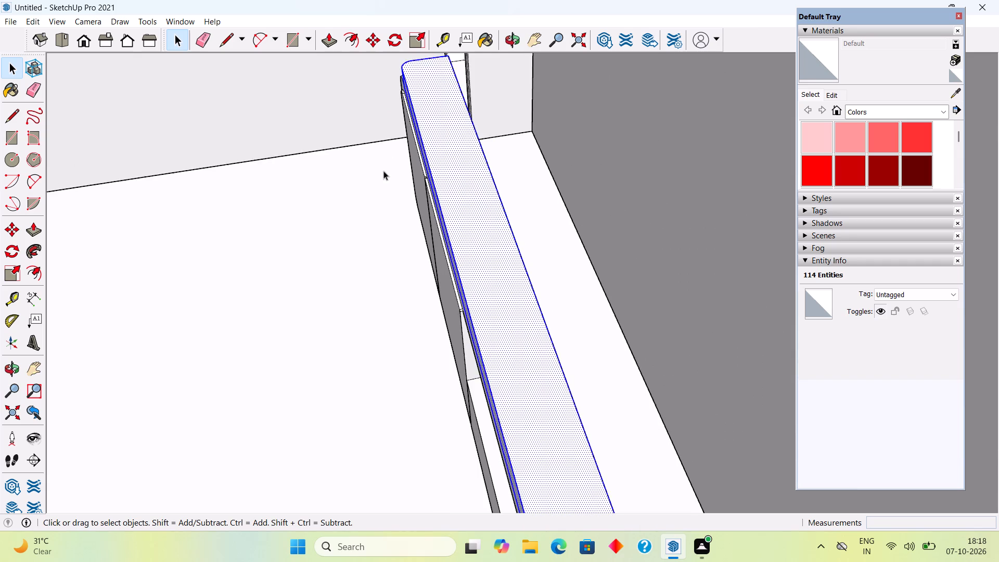
scroll(428, 189, "down", 4)
middle_click_drag(582, 236, 548, 259)
scroll(523, 282, "up", 2)
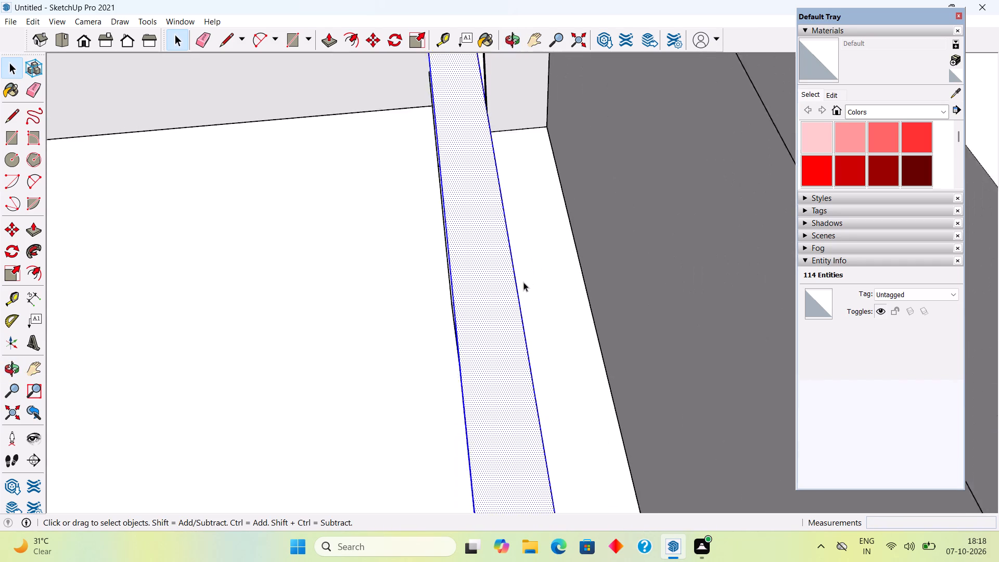
scroll(523, 282, "up", 7)
middle_click_drag(497, 301, 441, 320)
scroll(441, 320, "up", 2)
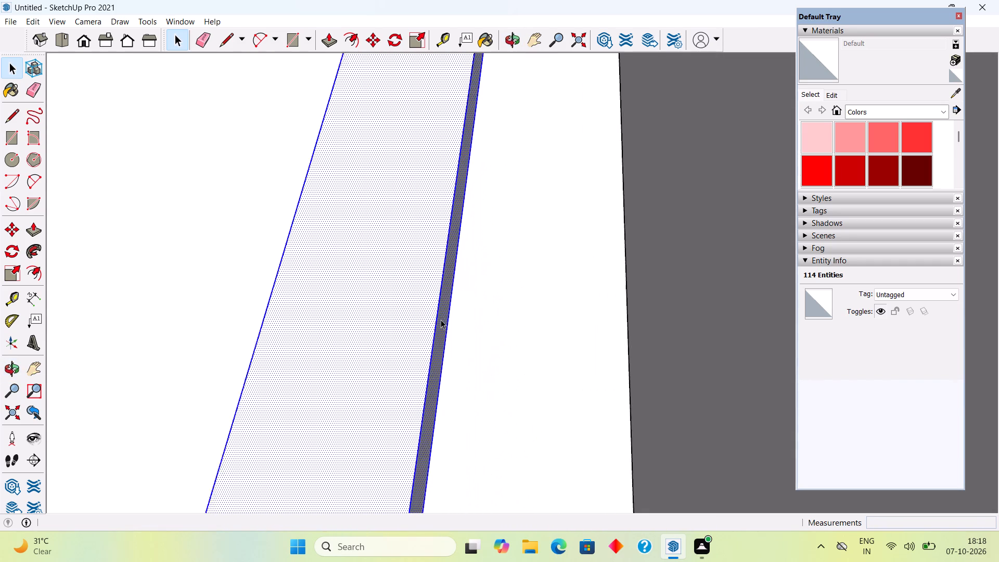
scroll(441, 320, "up", 2)
left_click(441, 320)
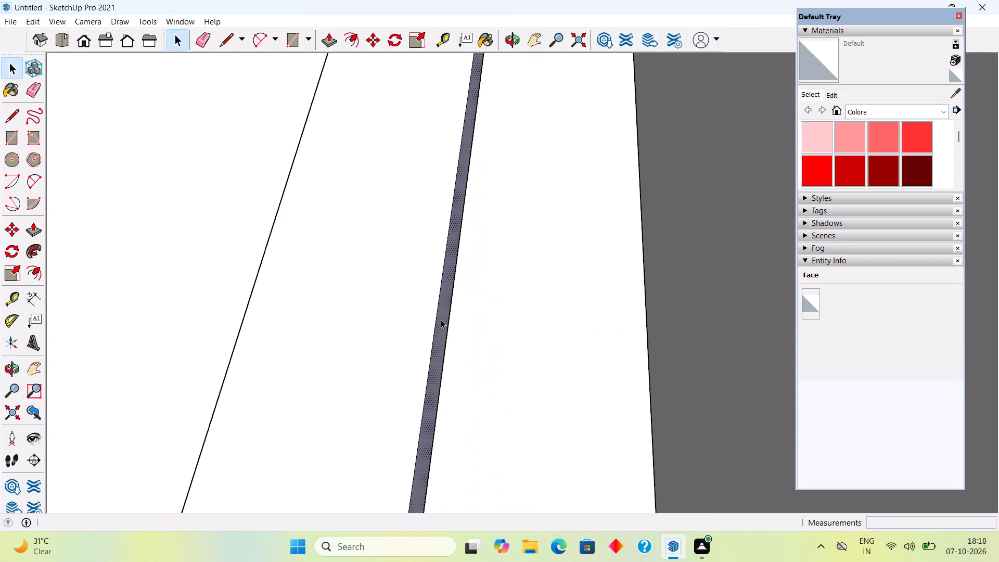
key("p")
left_click(441, 320)
left_click(658, 288)
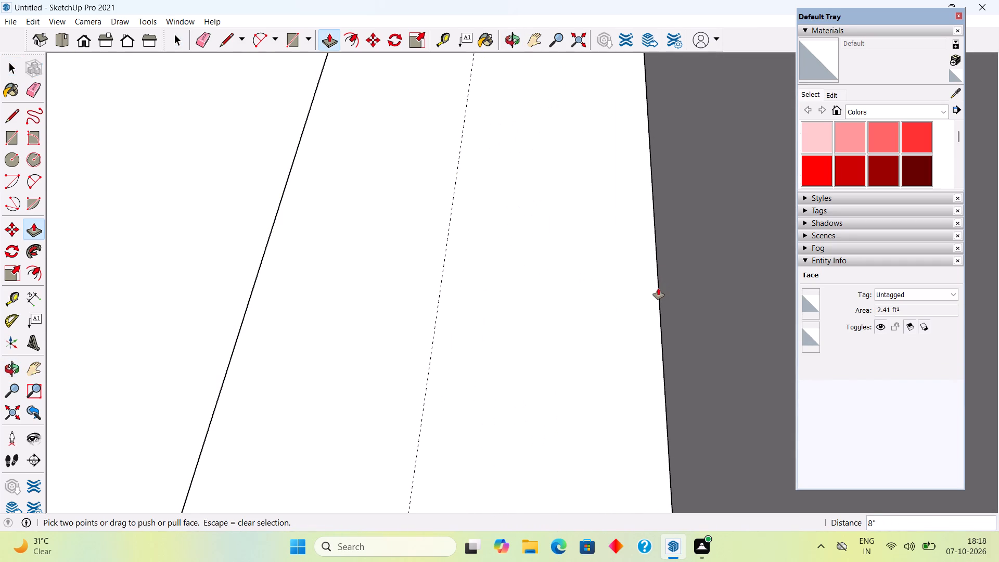
key("space")
Examine the whole TV wall unit and its extended ledge from the front of the room.
scroll(658, 289, "down", 20)
scroll(658, 289, "down", 2)
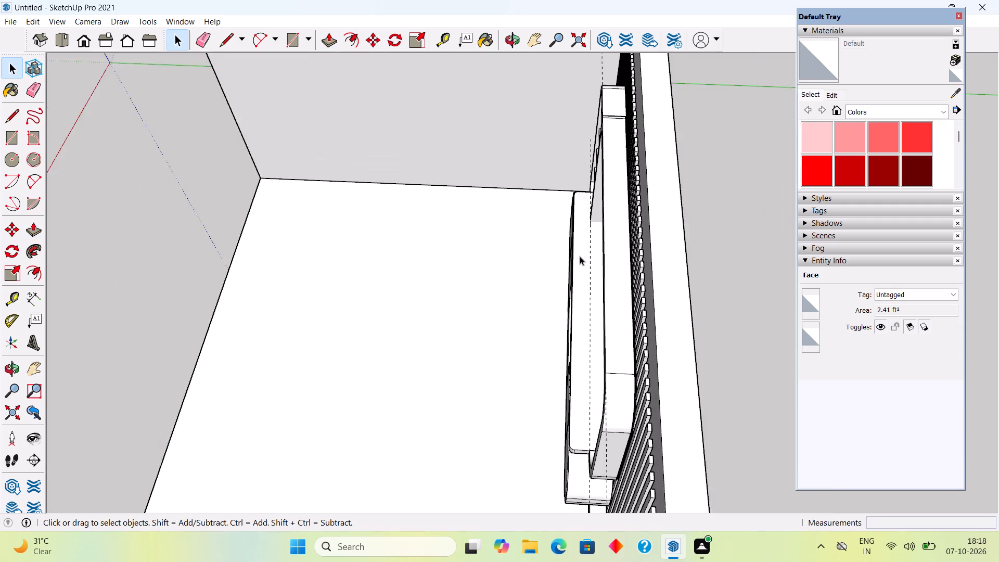
scroll(580, 256, "down", 6)
middle_click_drag(570, 316, 813, 226)
middle_click_drag(582, 290, 591, 293)
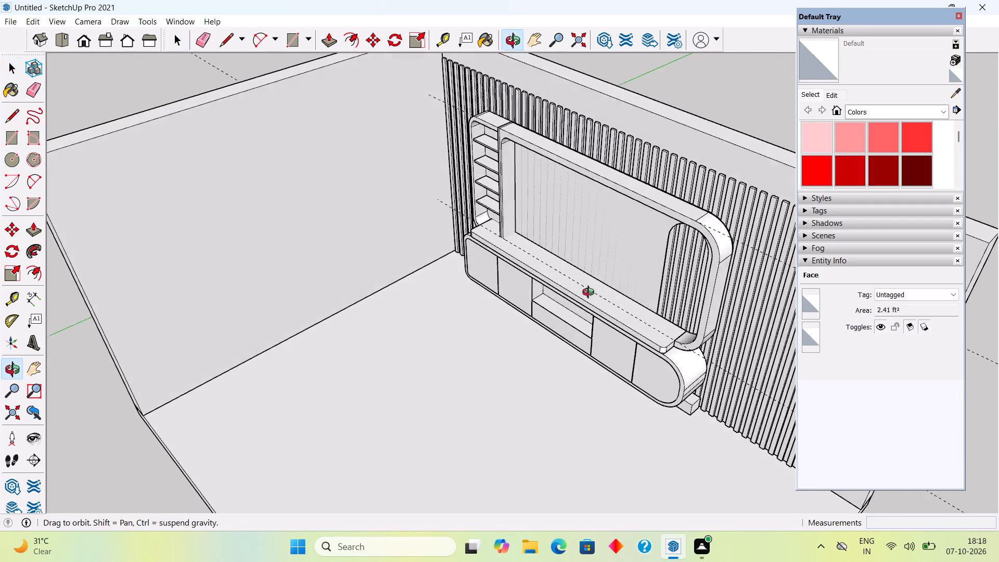
middle_click_drag(591, 293, 767, 222)
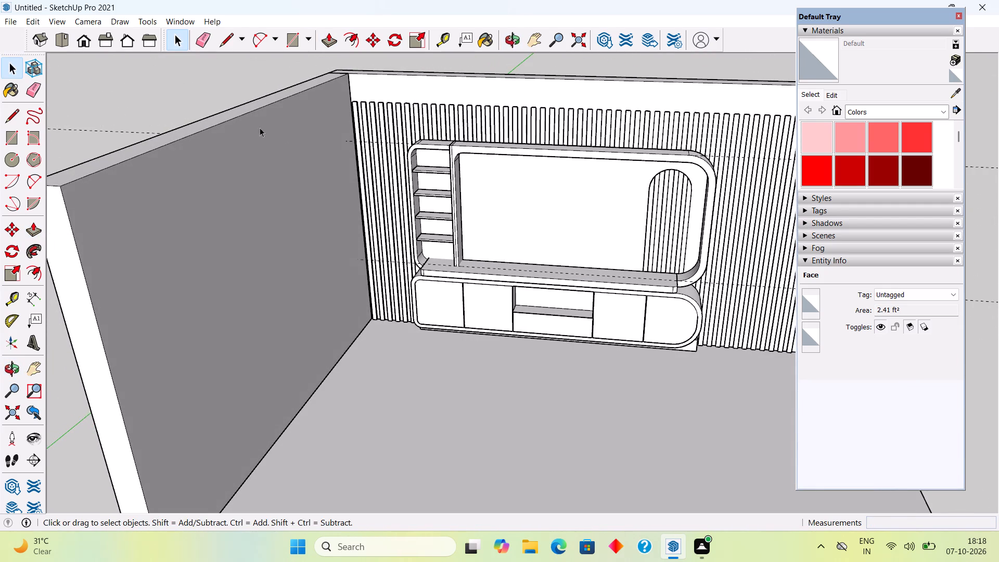
left_click(247, 82)
middle_click_drag(591, 272, 649, 272)
scroll(649, 272, "down", 3)
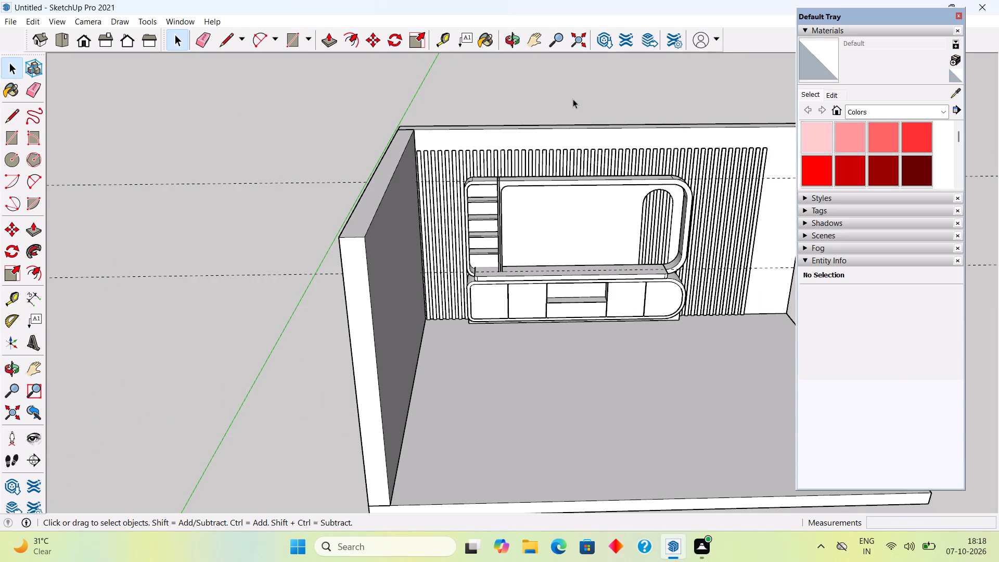
left_click(573, 99)
Draw two 1" edges along the front base of the divider posts where they meet the ledge top.
scroll(509, 268, "up", 11)
middle_click_drag(545, 293, 546, 251)
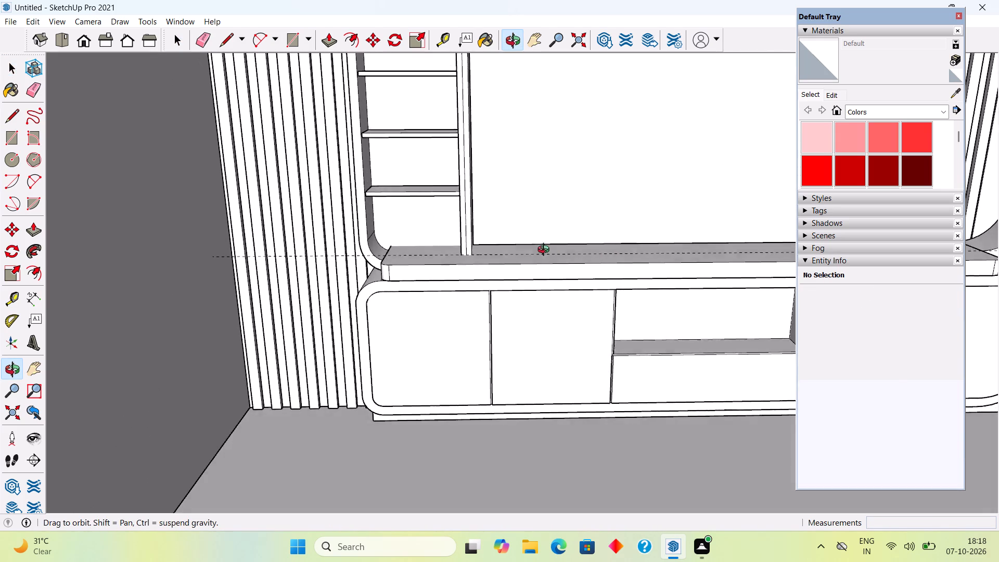
middle_click_drag(546, 251, 567, 298)
scroll(468, 262, "up", 20)
scroll(468, 262, "up", 1)
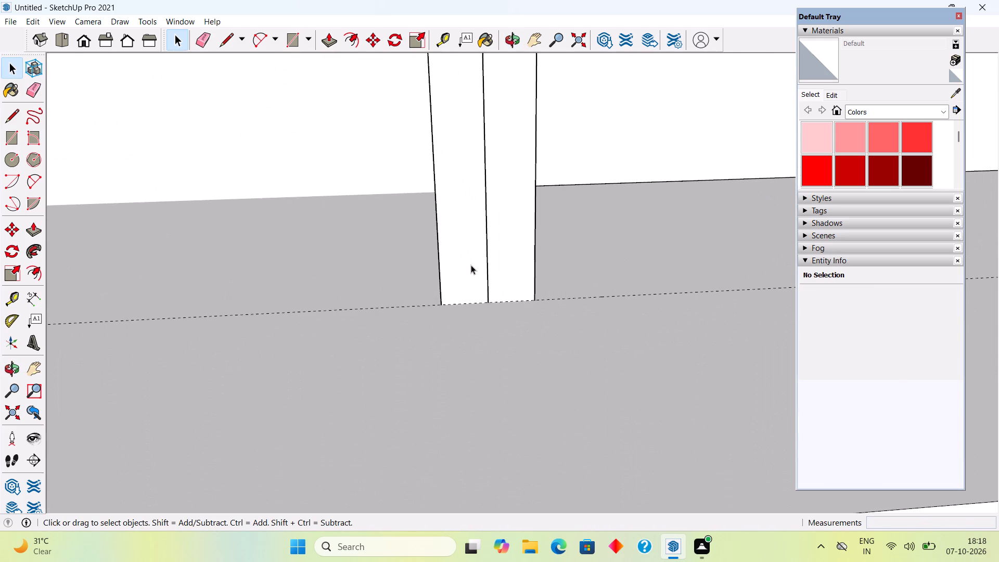
key("l")
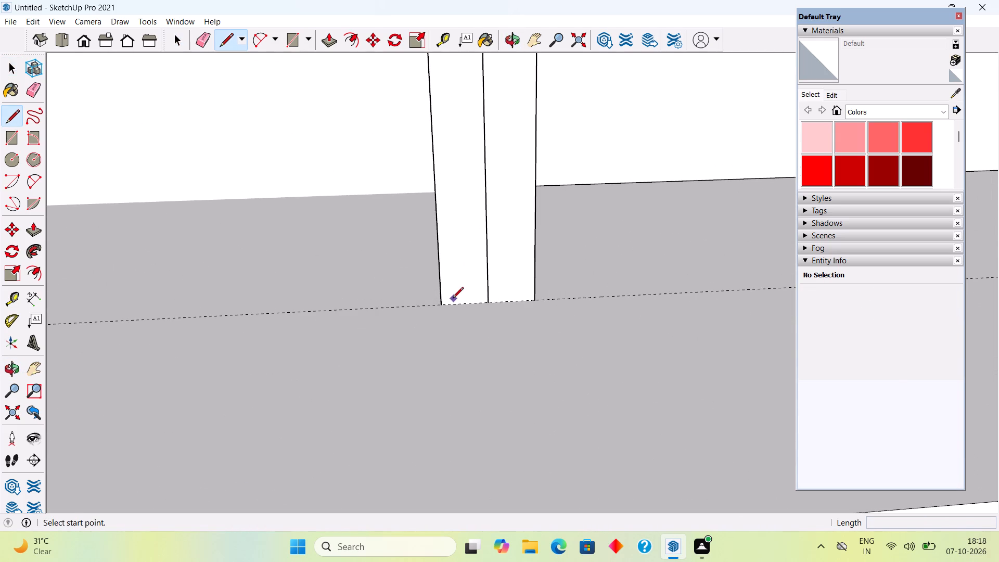
left_click(441, 304)
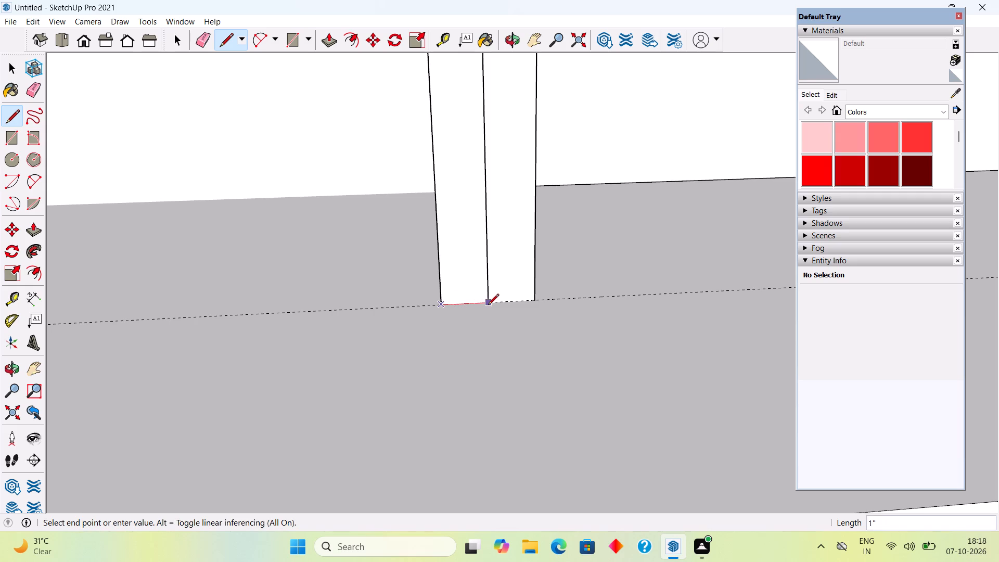
left_click(488, 305)
scroll(508, 302, "up", 8)
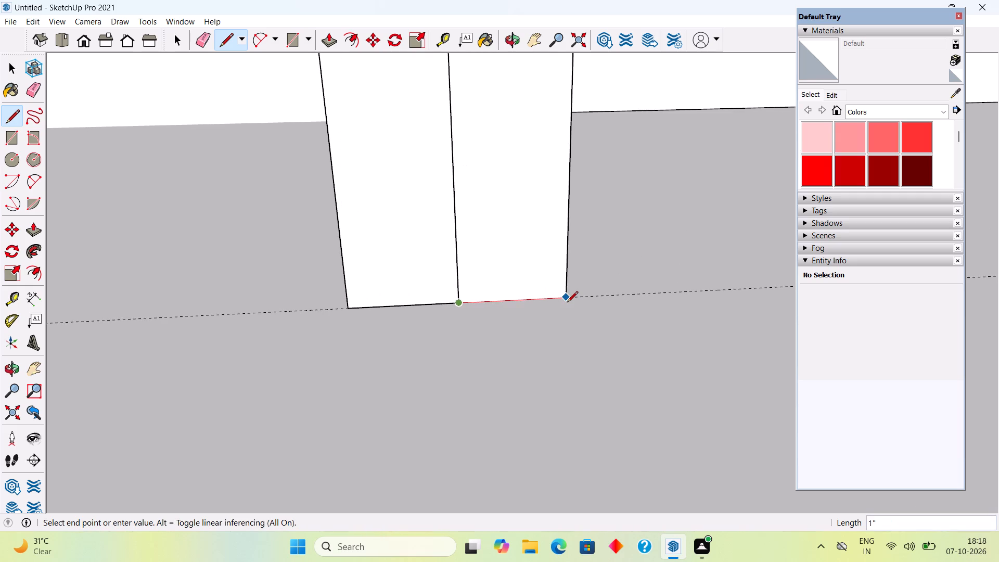
left_click(567, 303)
key("space")
Draw an 8" line on the ledge top along the base of the TV frame post, back to the panel corner.
middle_click_drag(476, 274, 280, 260)
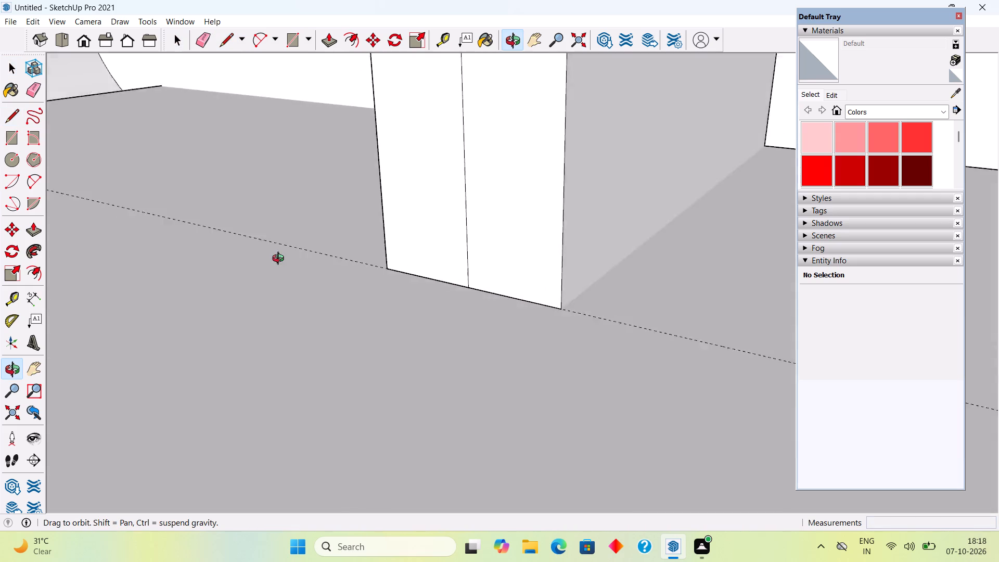
middle_click_drag(280, 260, 185, 260)
scroll(185, 260, "down", 9)
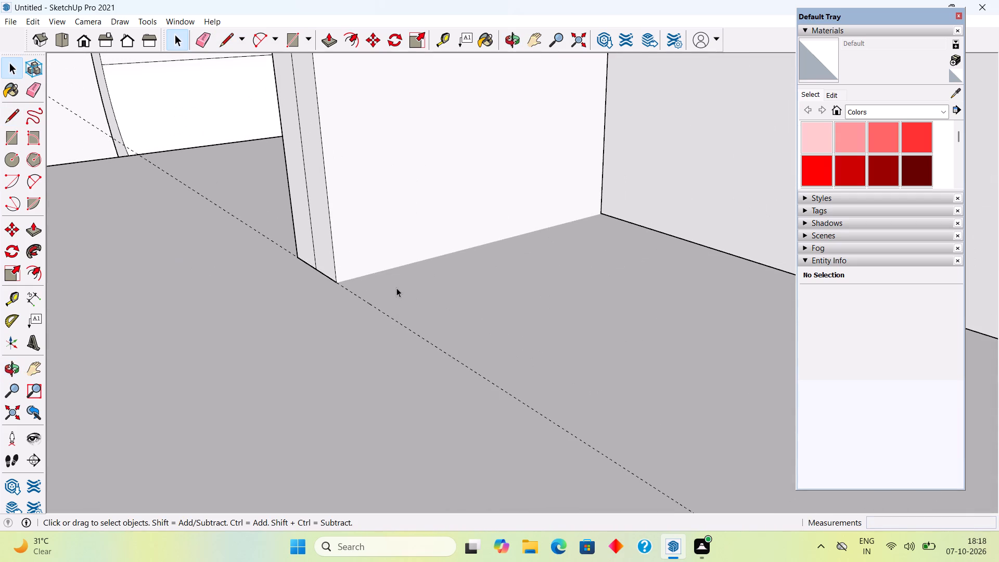
key("l")
left_click(339, 283)
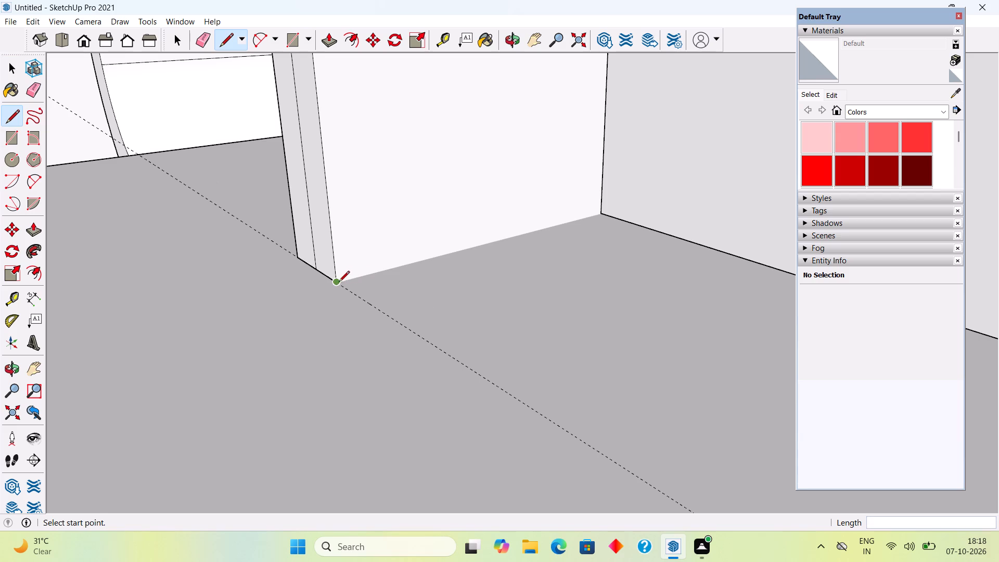
left_click(600, 211)
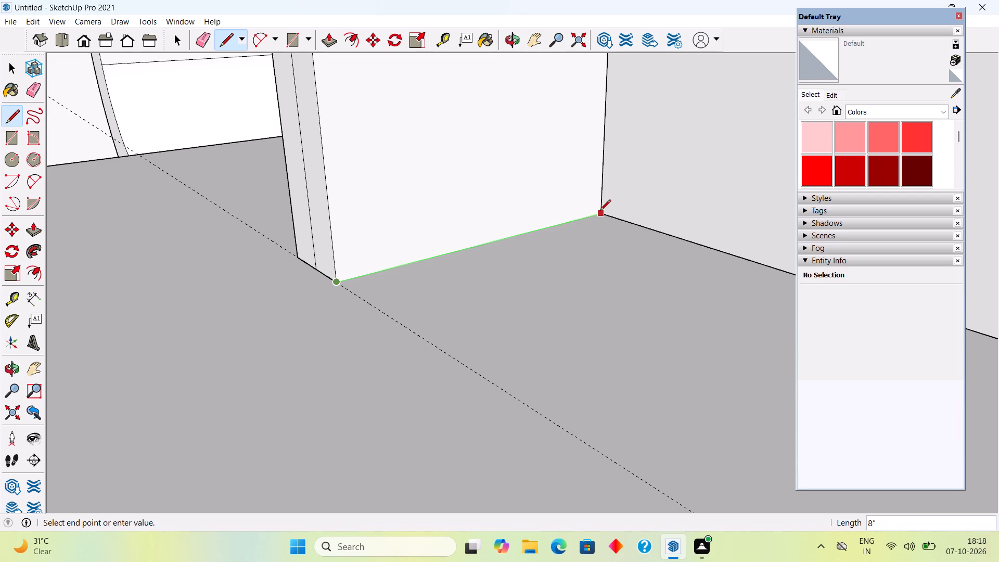
key("space")
Make a group from all of the ledge's connected geometry.
scroll(603, 211, "down", 19)
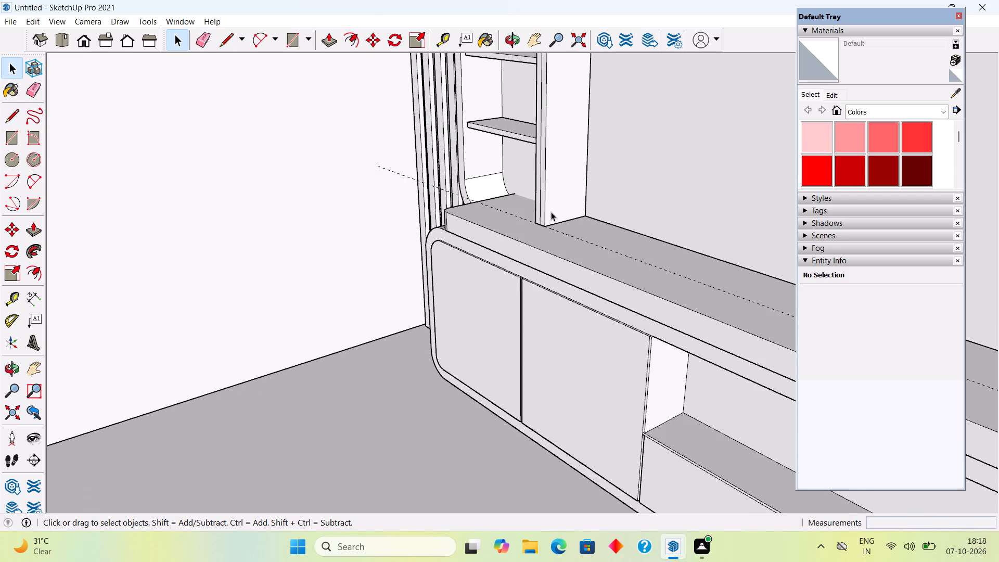
scroll(551, 212, "down", 14)
middle_click_drag(441, 248, 680, 292)
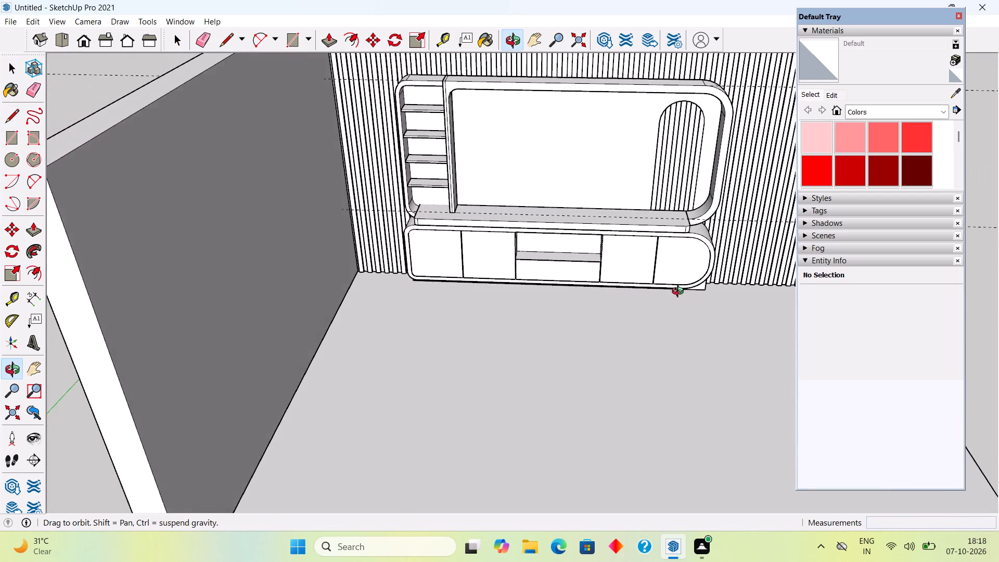
middle_click_drag(680, 292, 715, 292)
scroll(577, 229, "up", 5)
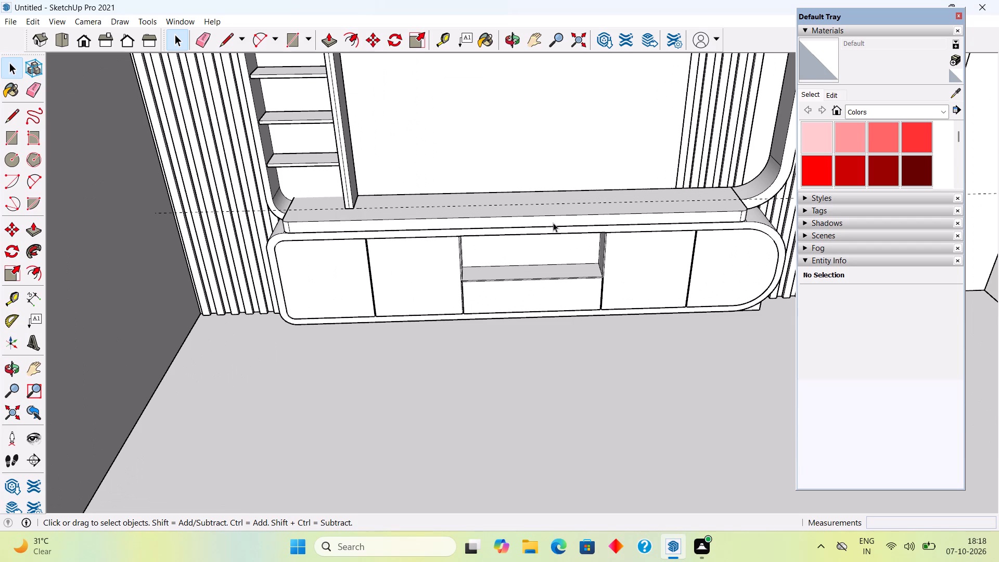
triple_click(553, 223)
right_click(553, 216)
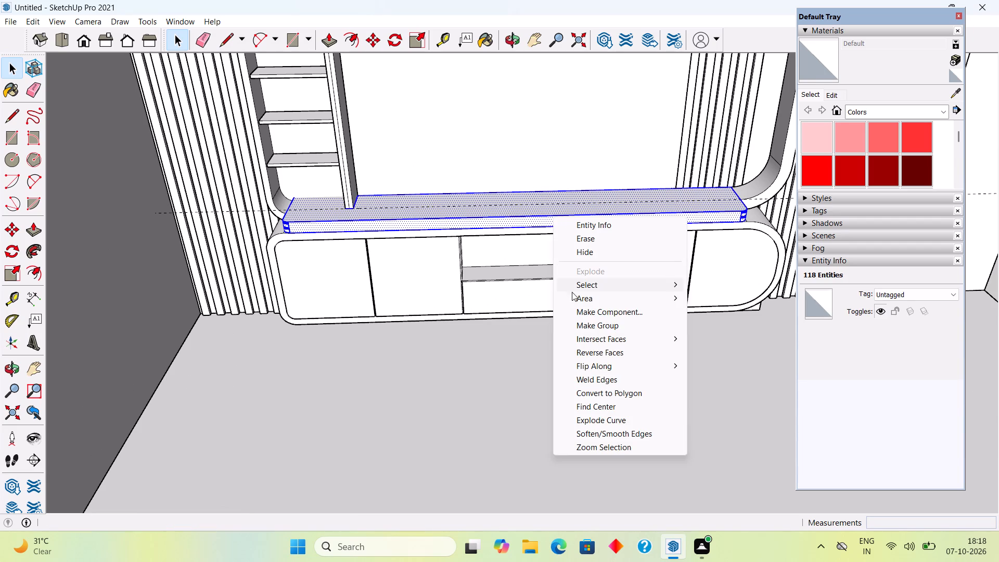
left_click(582, 326)
scroll(582, 326, "down", 11)
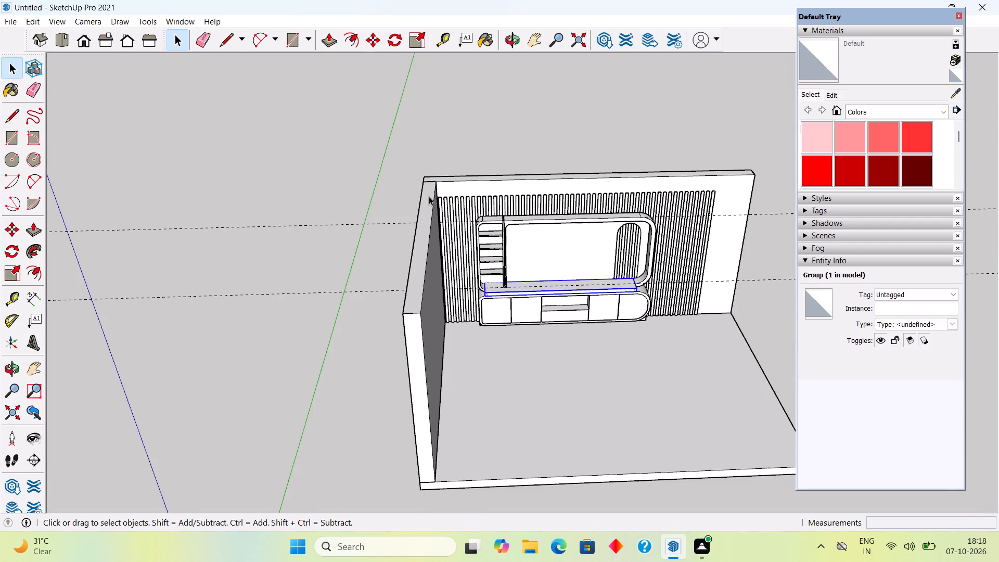
left_click(348, 162)
Examine the grouped ledge and the cabinet beneath it from low, front and wider views of the TV unit.
middle_click_drag(630, 321, 625, 285)
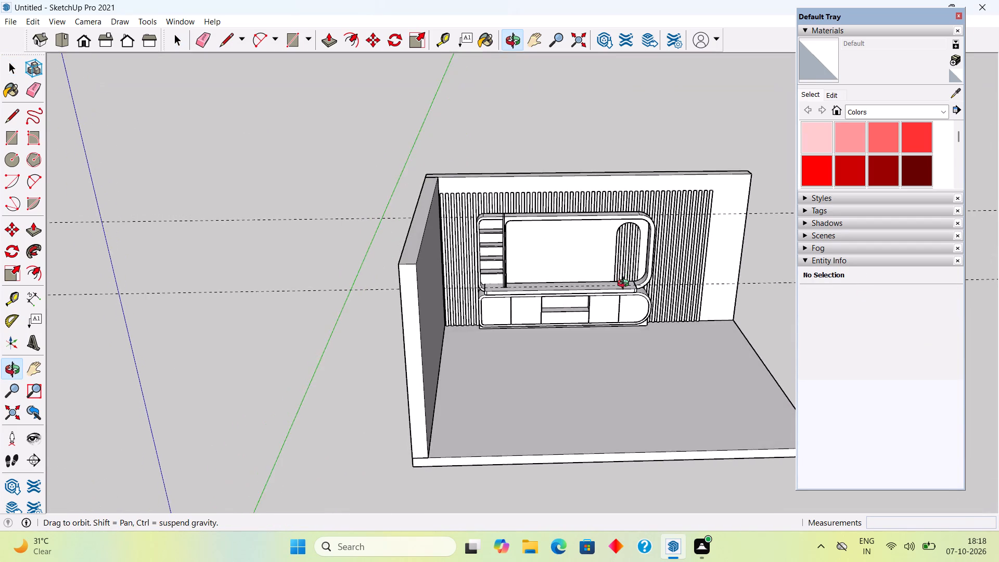
middle_click_drag(625, 285, 625, 285)
scroll(555, 305, "up", 14)
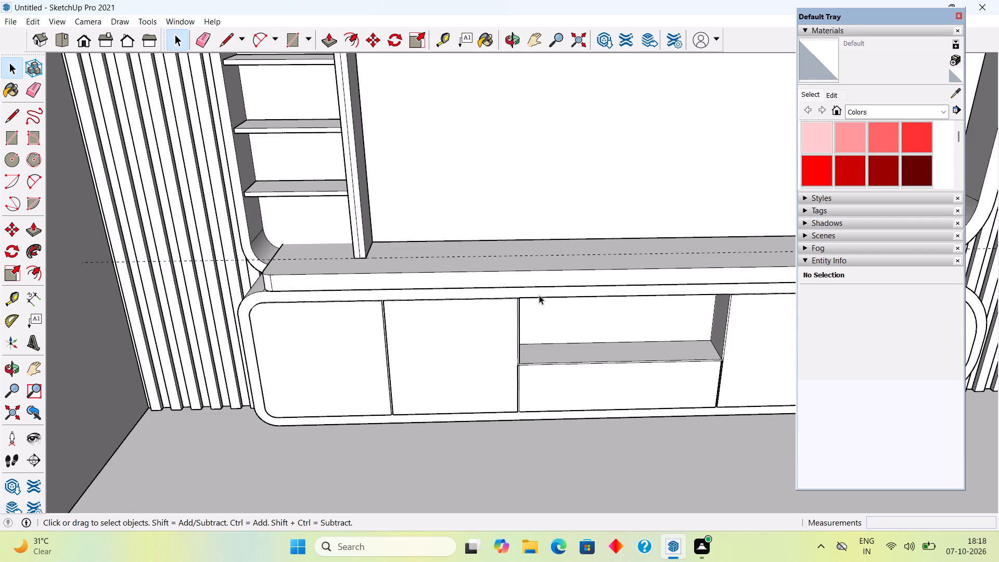
middle_click_drag(539, 295, 425, 189)
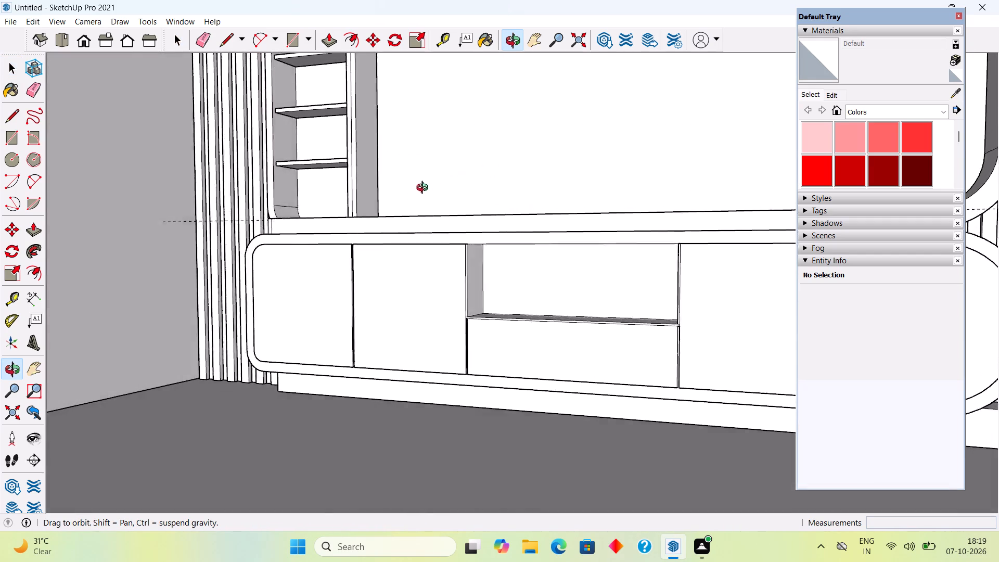
middle_click_drag(425, 189, 539, 284)
scroll(516, 273, "down", 12)
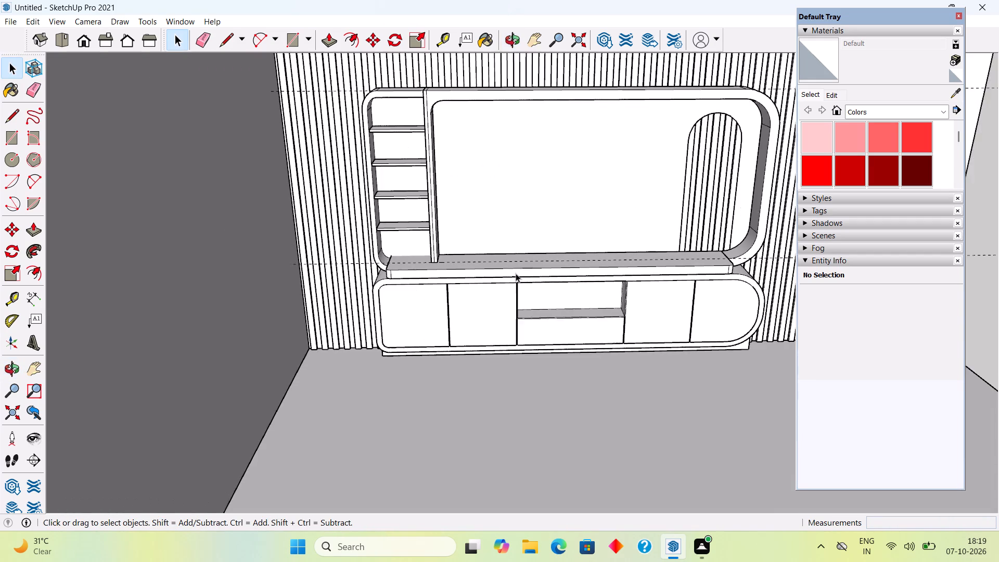
scroll(516, 273, "down", 3)
scroll(497, 118, "up", 2)
left_click(497, 118)
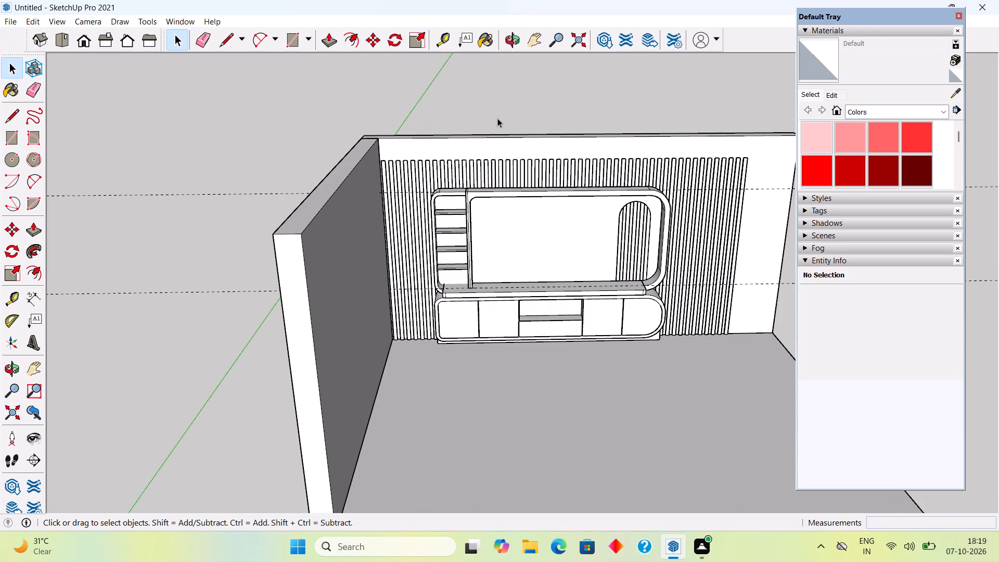
scroll(497, 118, "down", 4)
scroll(555, 266, "up", 9)
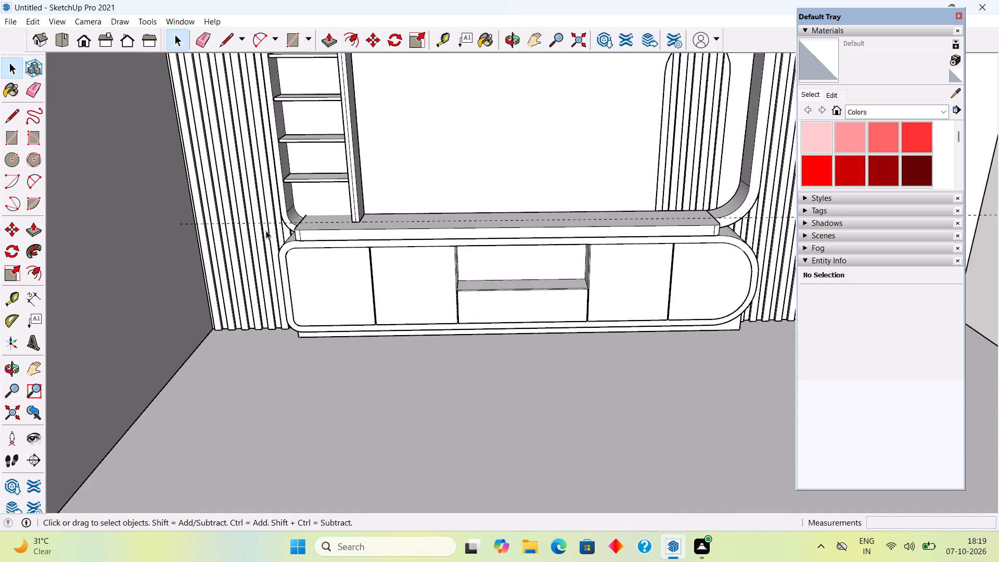
Push the ledge group's top face down 1" to the end of the TV frame's curved lower corner.
scroll(266, 231, "up", 6)
scroll(309, 217, "up", 5)
middle_click_drag(335, 219, 440, 223)
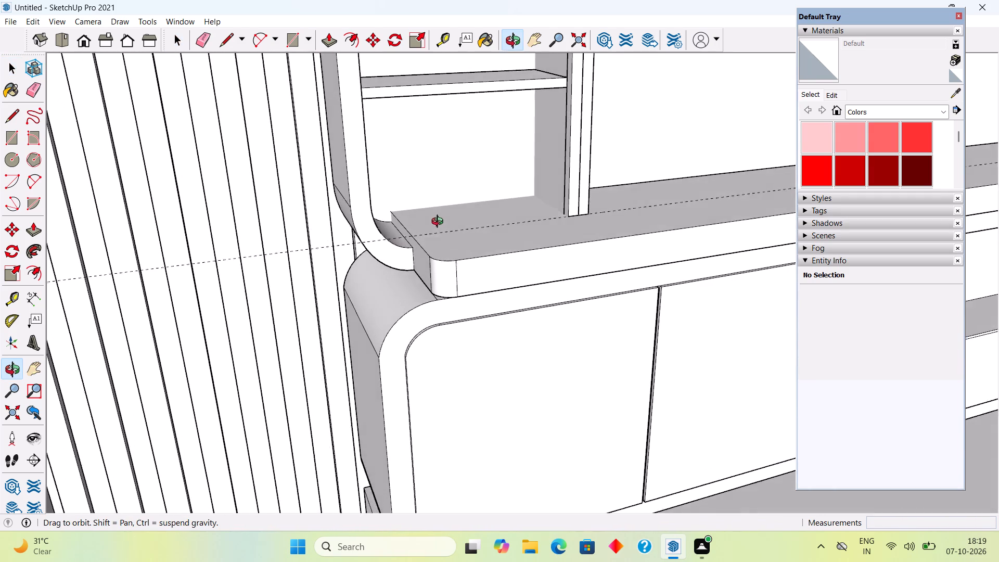
middle_click_drag(440, 223, 444, 216)
scroll(424, 229, "up", 3)
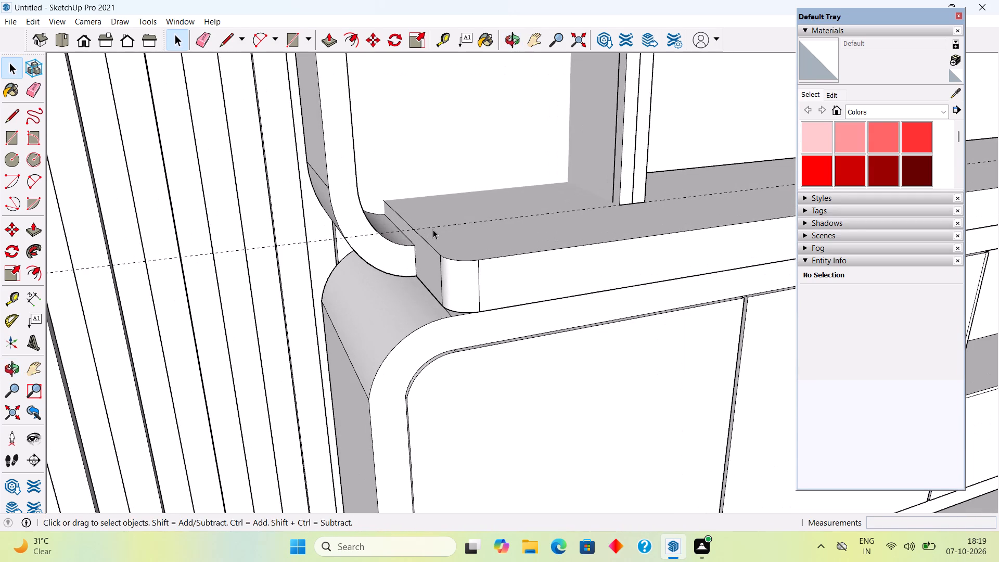
left_click(433, 229)
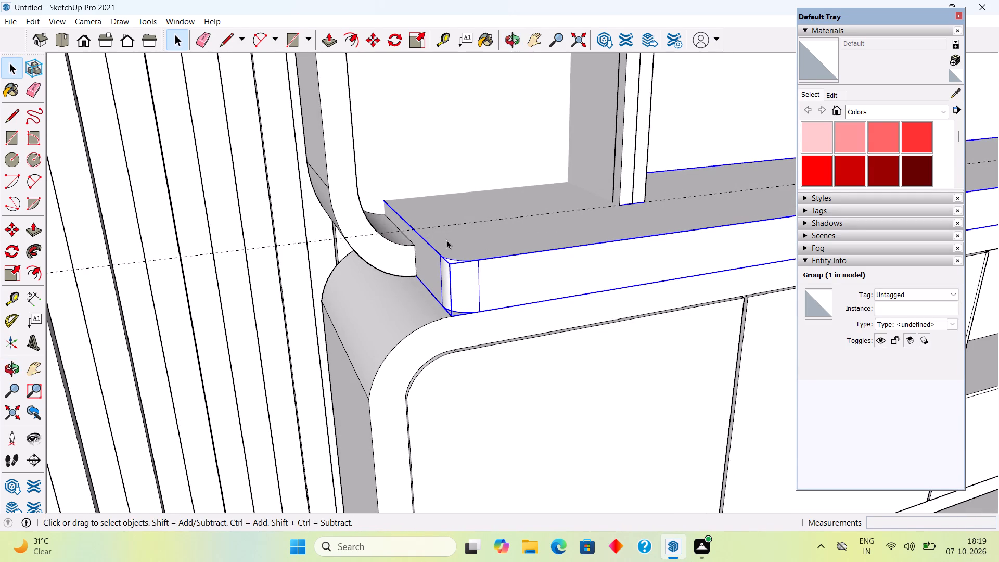
triple_click(446, 240)
scroll(447, 239, "up", 5)
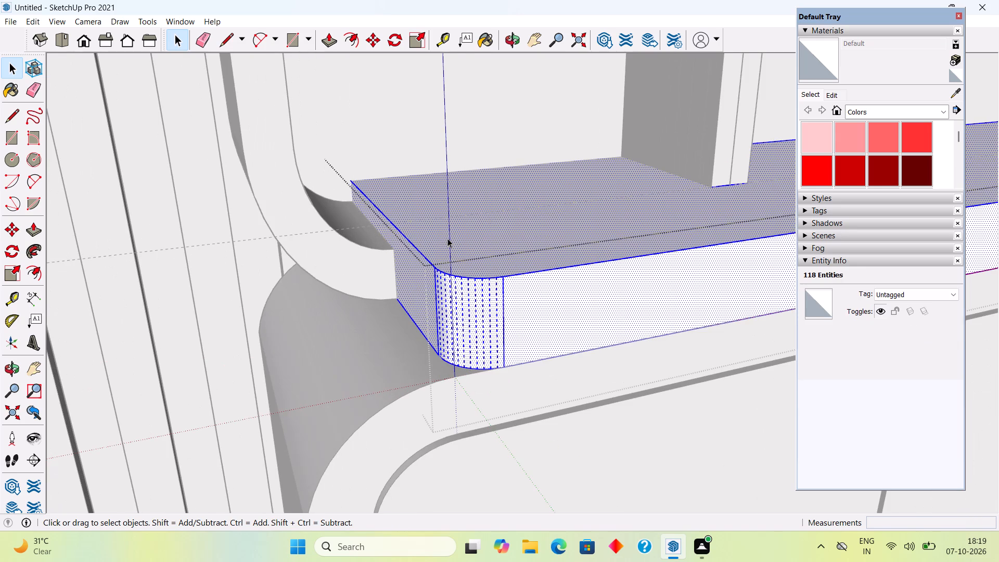
key("p")
left_click(447, 238)
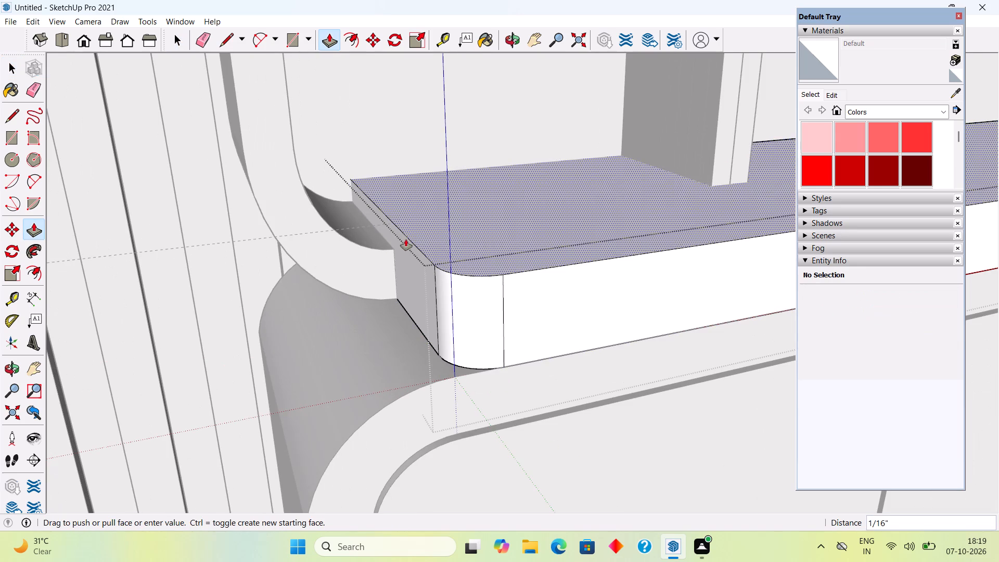
left_click(395, 245)
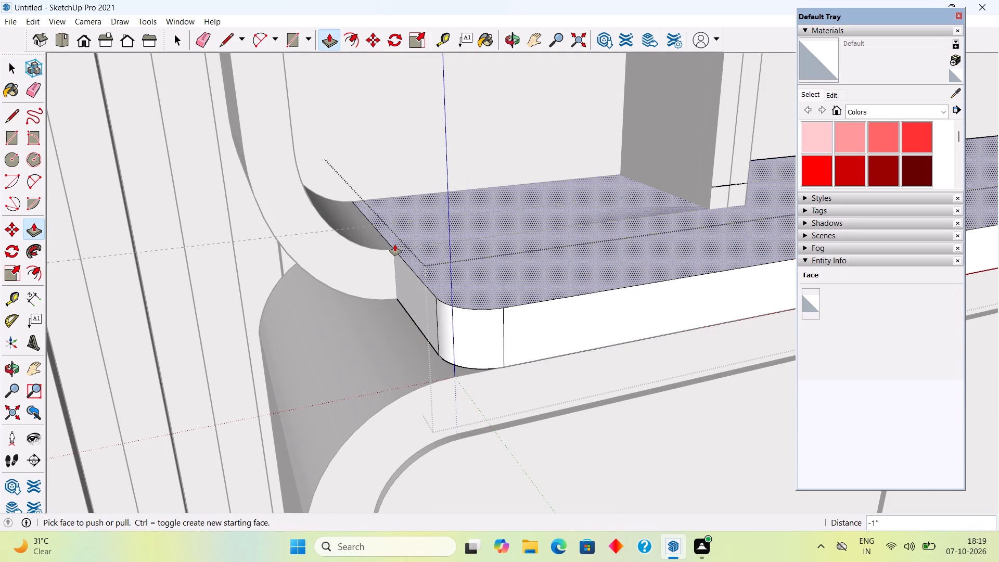
key("space")
scroll(395, 245, "down", 3)
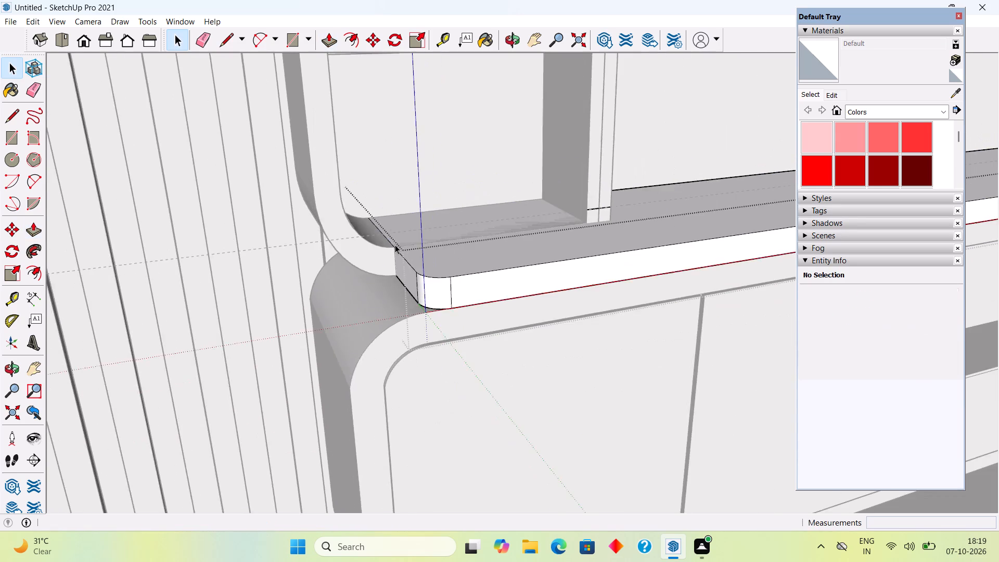
scroll(395, 245, "down", 7)
scroll(227, 225, "down", 19)
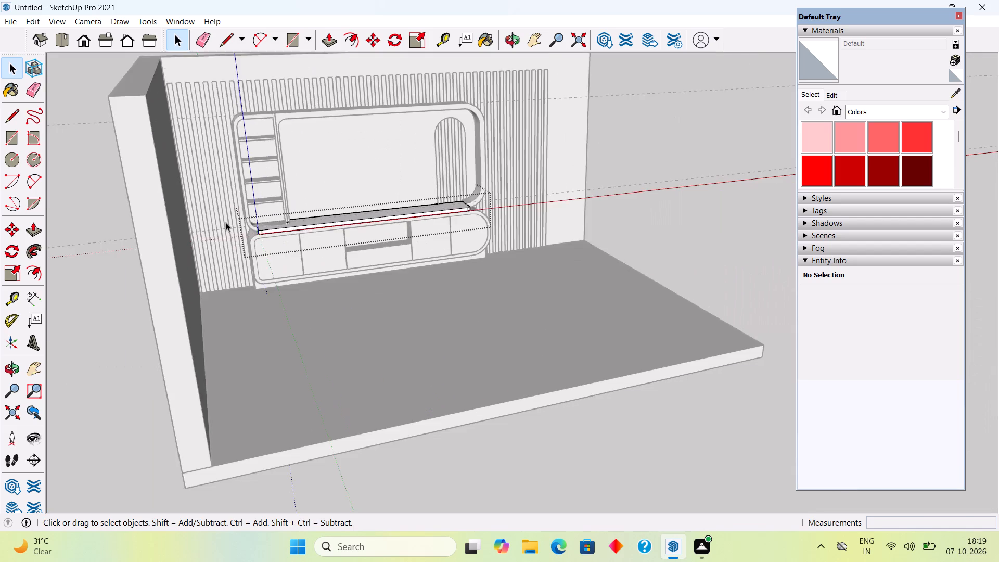
scroll(226, 222, "down", 5)
left_click(134, 237)
Delete the horizontal guide line running along the ledge across the divider posts.
scroll(356, 233, "up", 3)
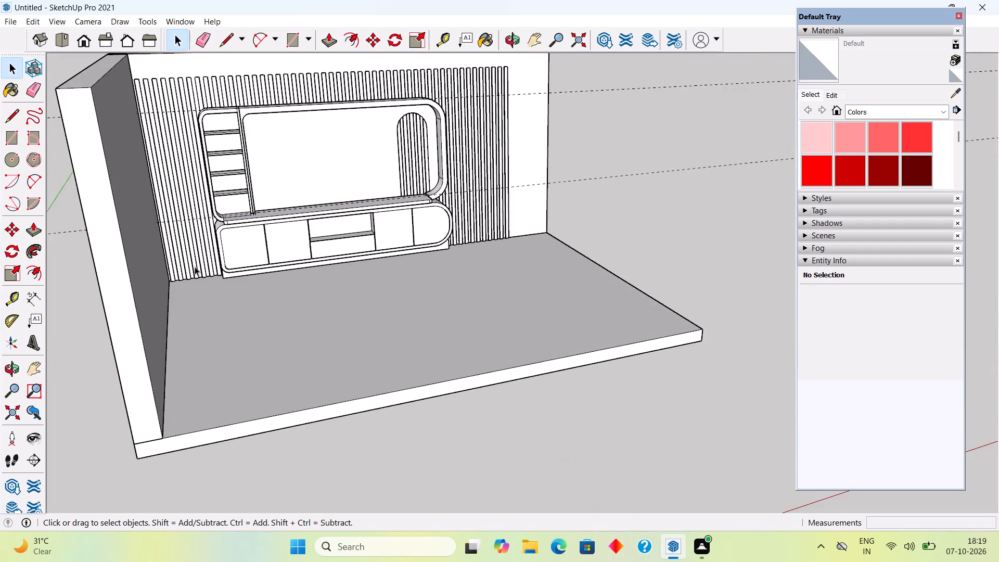
scroll(191, 263, "up", 20)
scroll(191, 263, "up", 2)
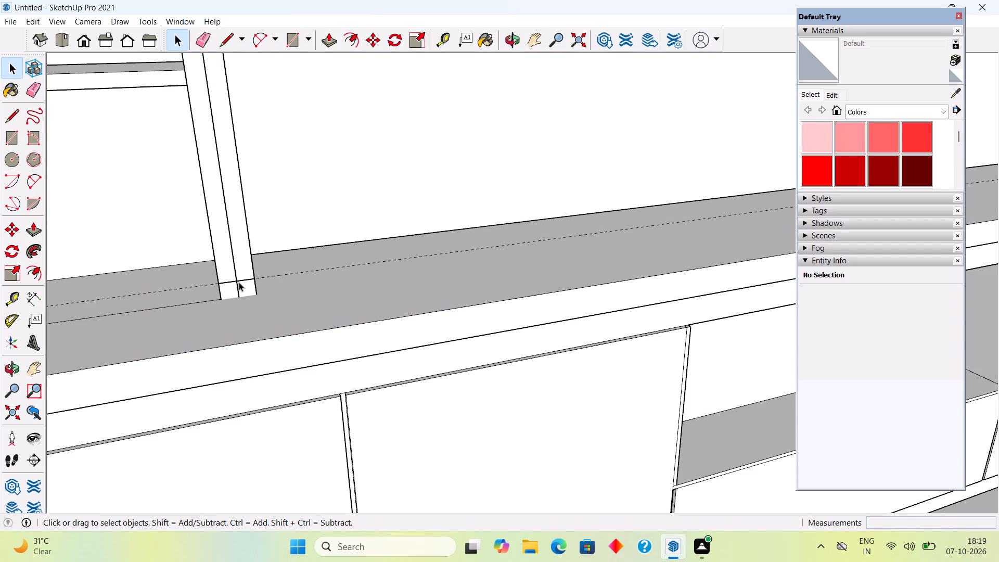
left_click(239, 278)
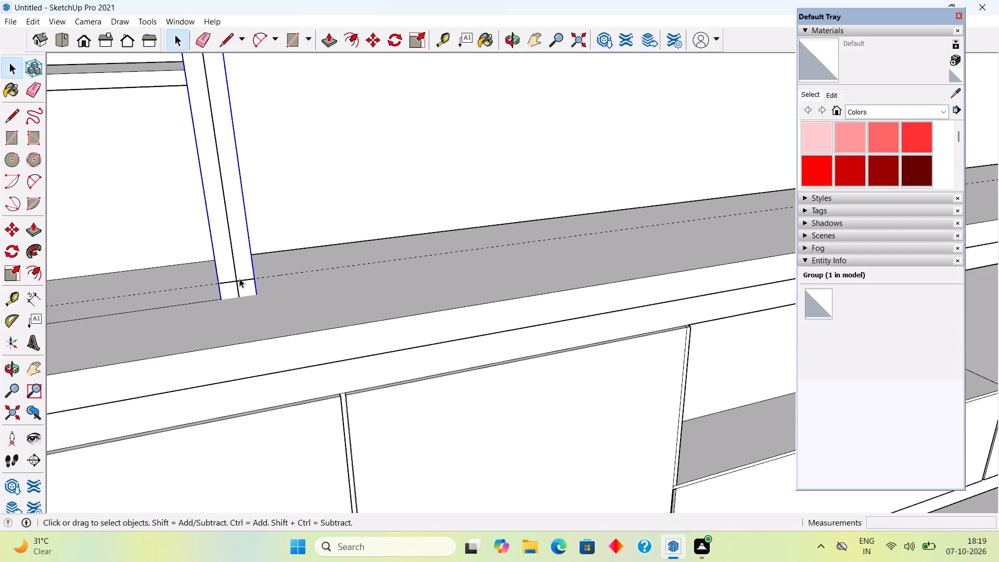
scroll(239, 278, "up", 7)
left_click(253, 280)
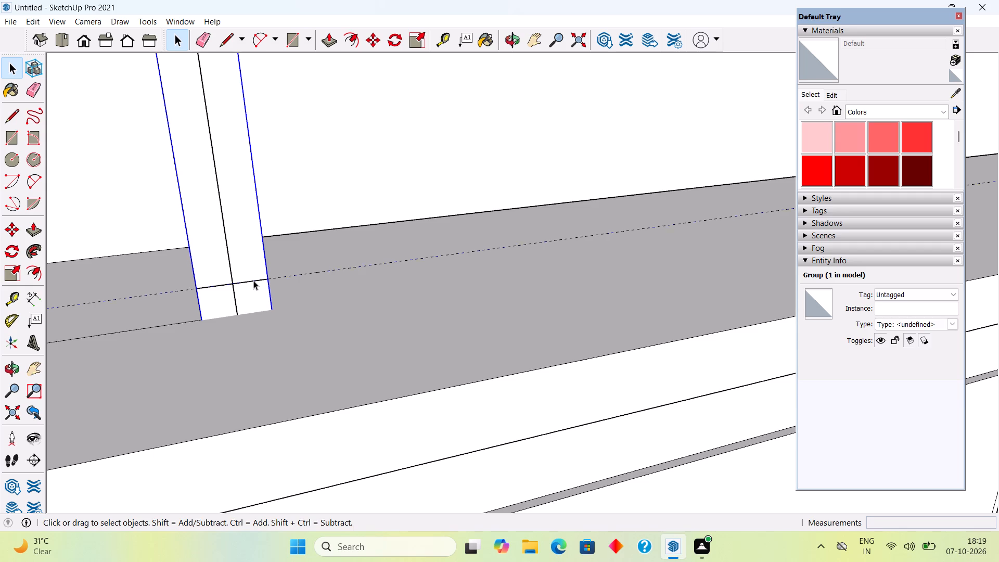
key("Delete")
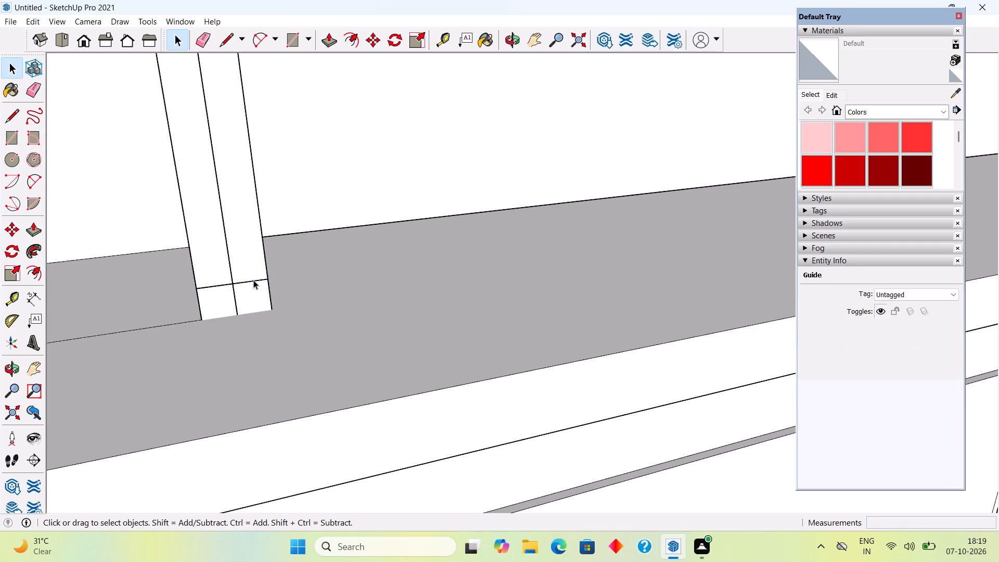
Delete the leftover edges across the front of the divider posts from inside the ledge group.
left_click(253, 280)
triple_click(253, 280)
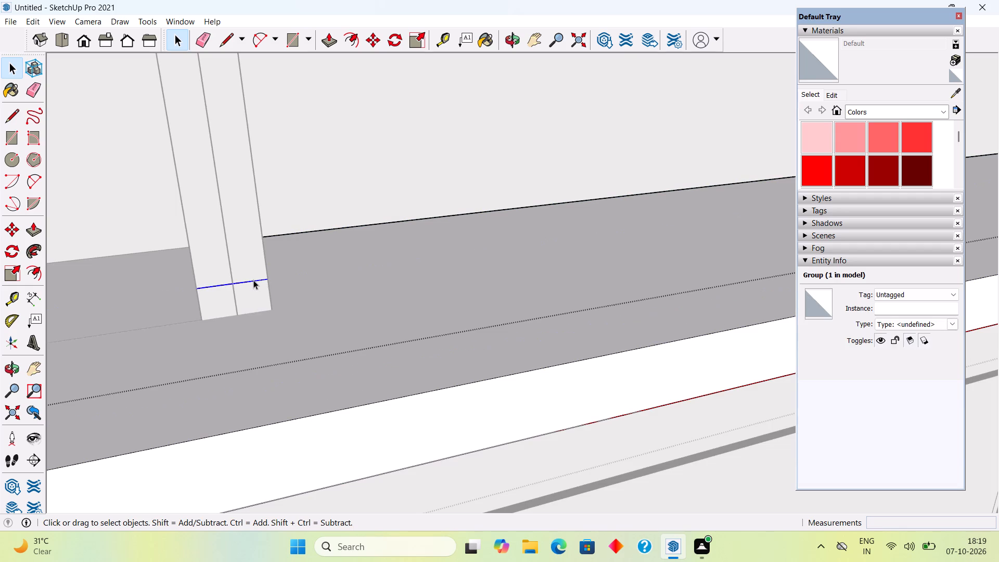
key("Delete")
scroll(253, 280, "down", 5)
scroll(323, 252, "down", 6)
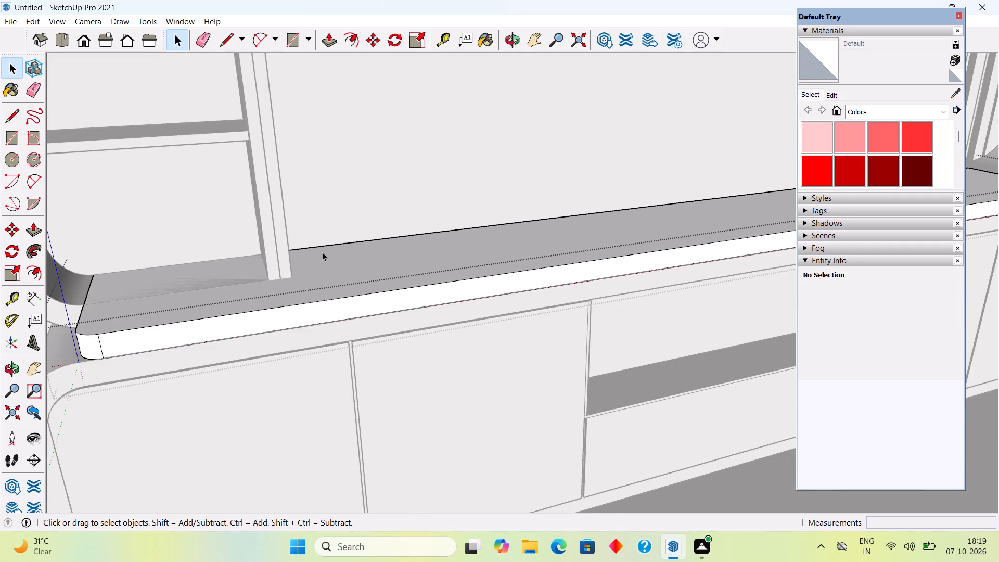
middle_click_drag(304, 252, 125, 277)
scroll(201, 198, "up", 4)
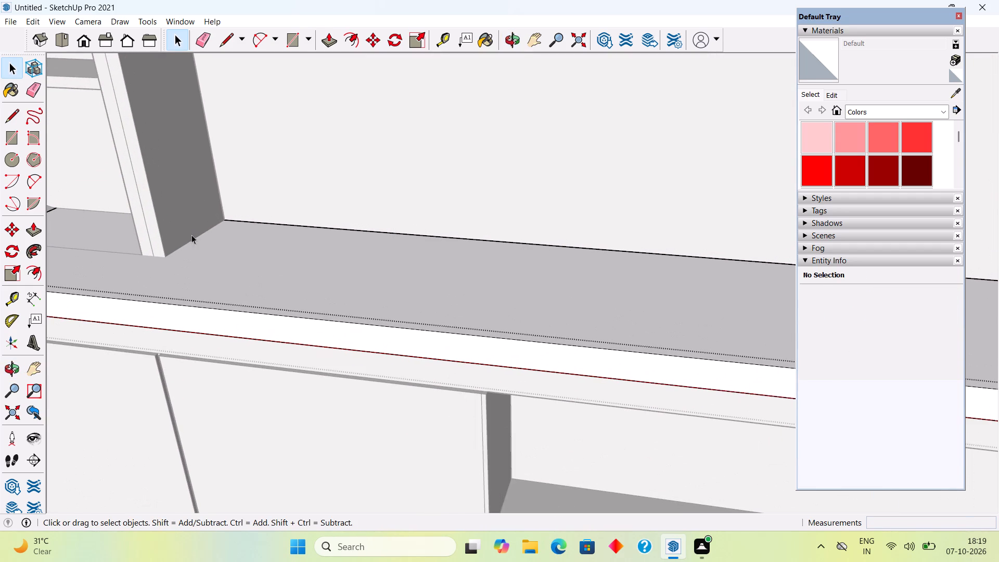
scroll(191, 235, "down", 13)
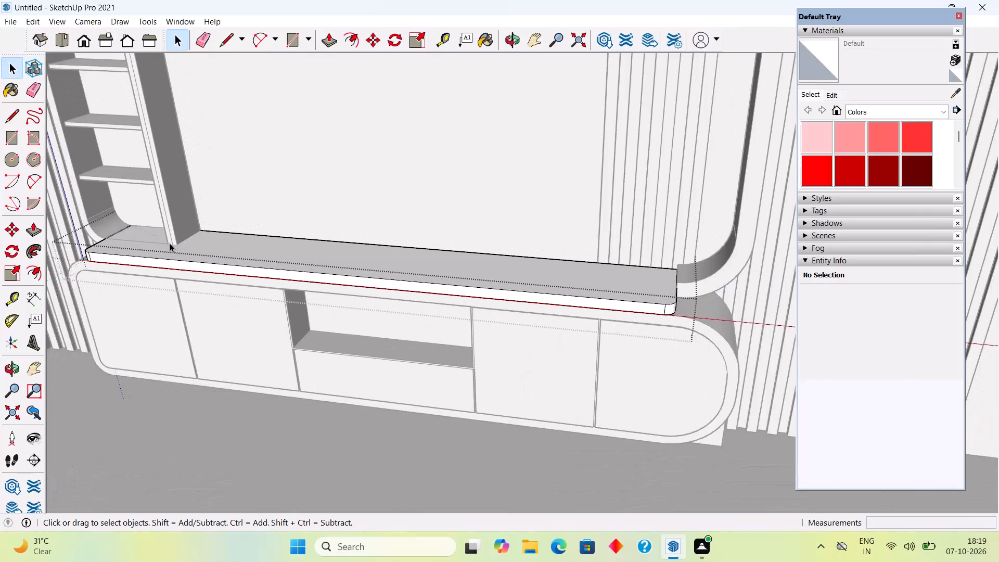
scroll(170, 243, "down", 3)
key("space")
scroll(489, 236, "down", 3)
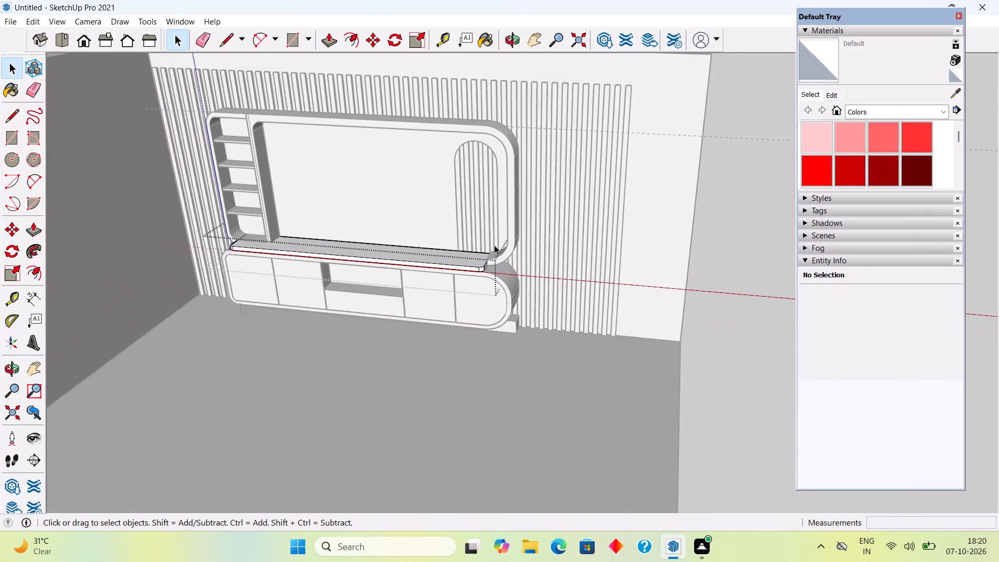
scroll(494, 245, "down", 4)
left_click(763, 290)
Examine the junctions of the lowered ledge with the TV frame's curved corners, close up and in wider views.
middle_click_drag(473, 264, 646, 250)
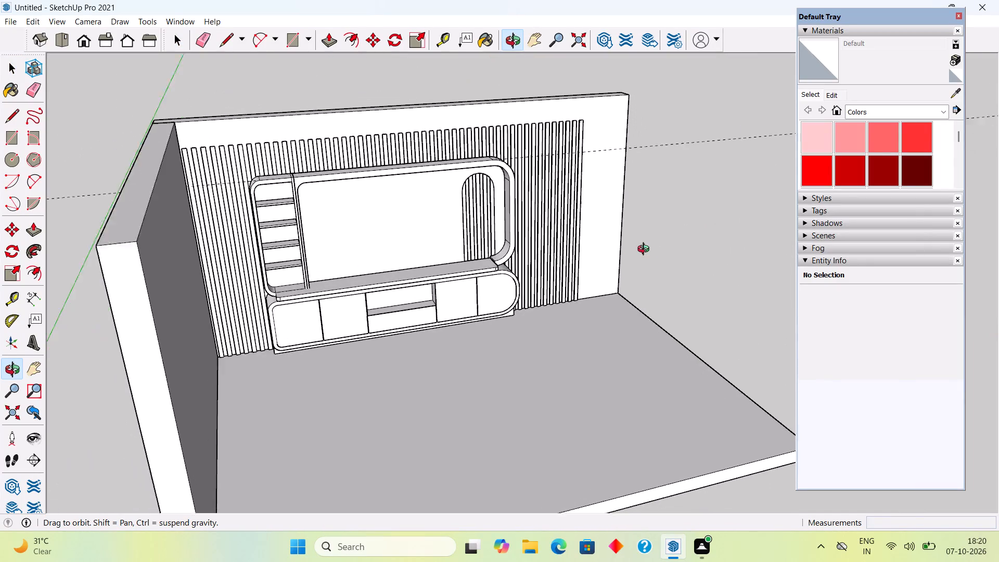
middle_click_drag(646, 250, 647, 254)
scroll(475, 248, "up", 5)
scroll(529, 265, "up", 7)
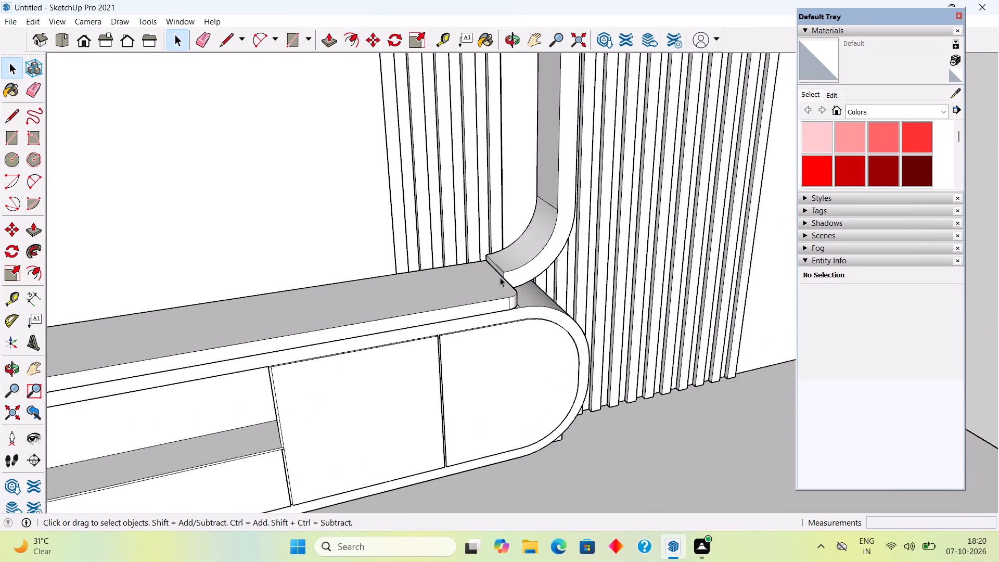
scroll(501, 277, "down", 8)
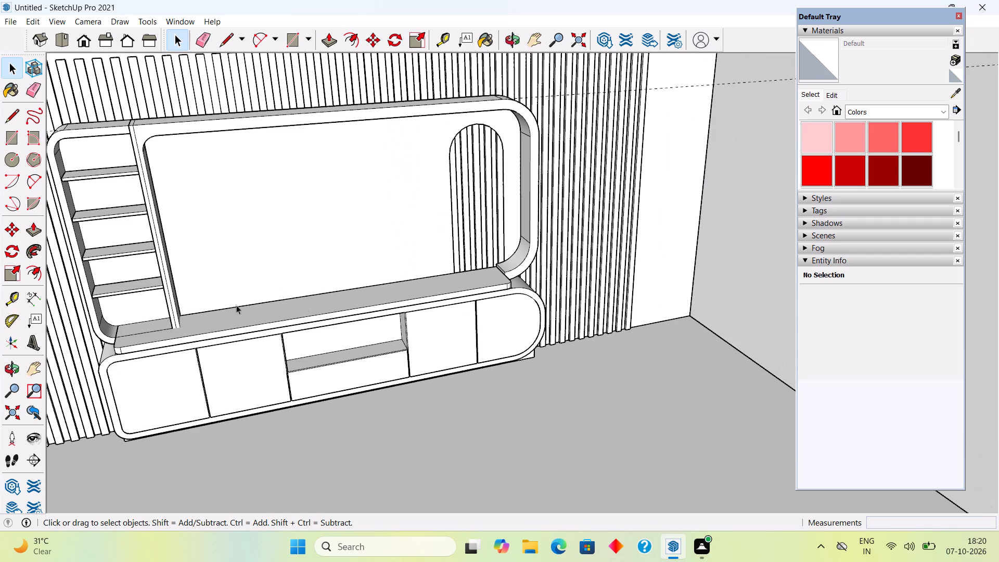
scroll(467, 260, "up", 4)
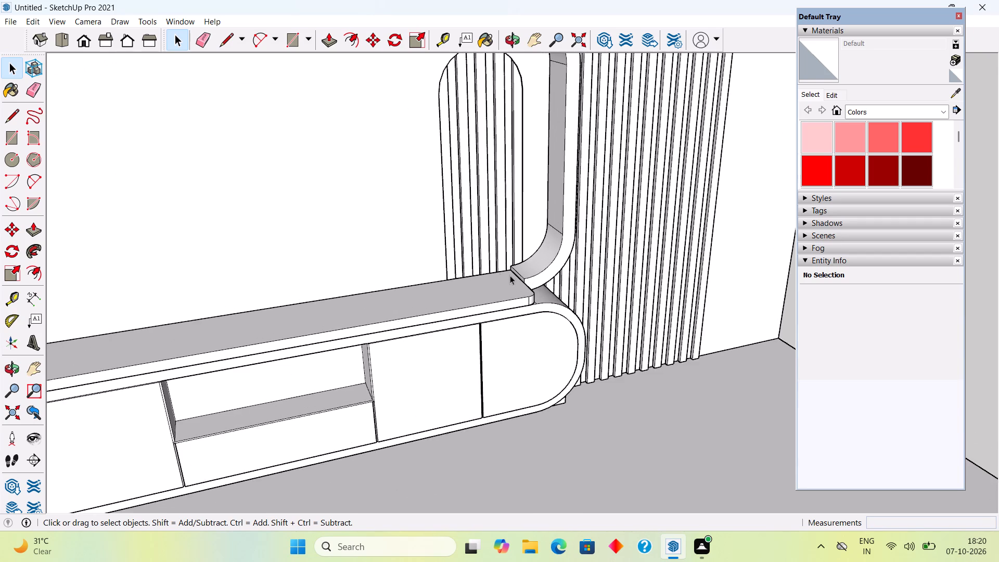
scroll(510, 275, "up", 12)
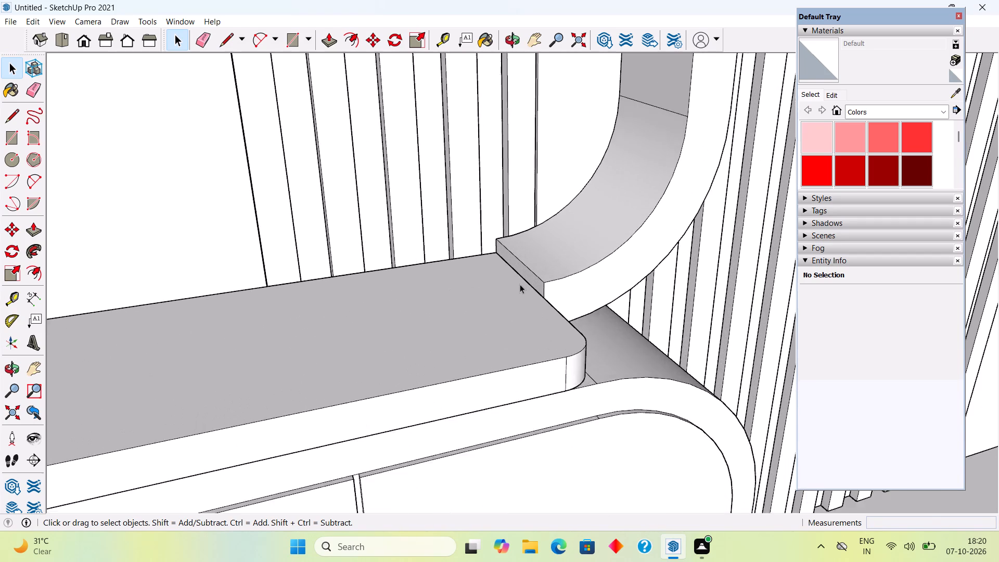
scroll(520, 284, "up", 2)
scroll(568, 253, "down", 3)
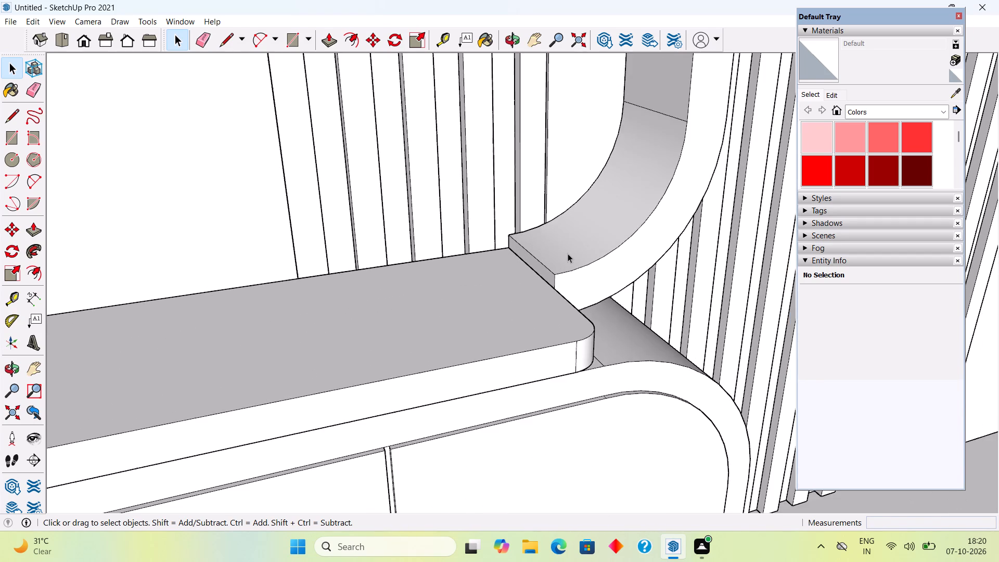
scroll(568, 253, "down", 20)
scroll(568, 253, "down", 4)
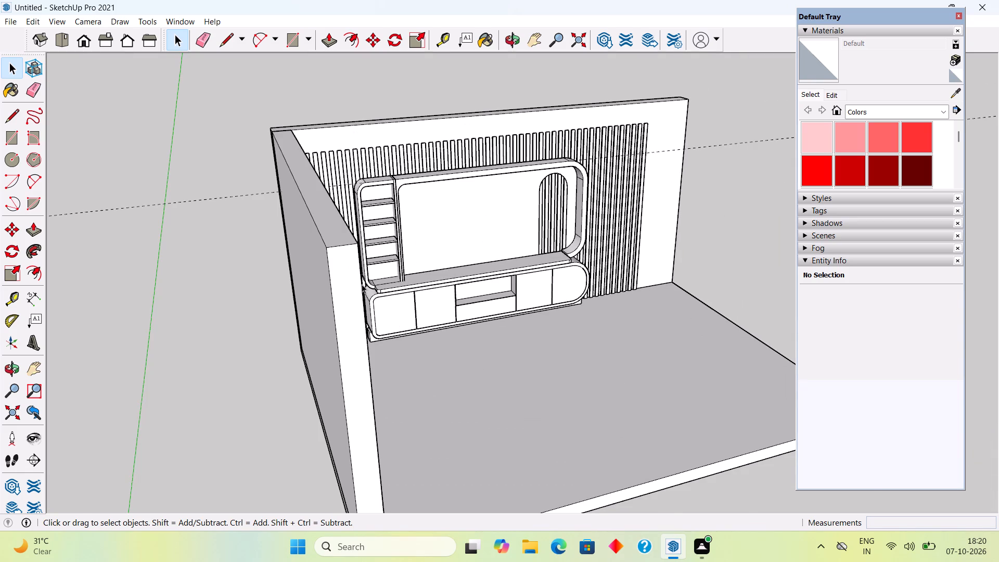
scroll(362, 284, "up", 7)
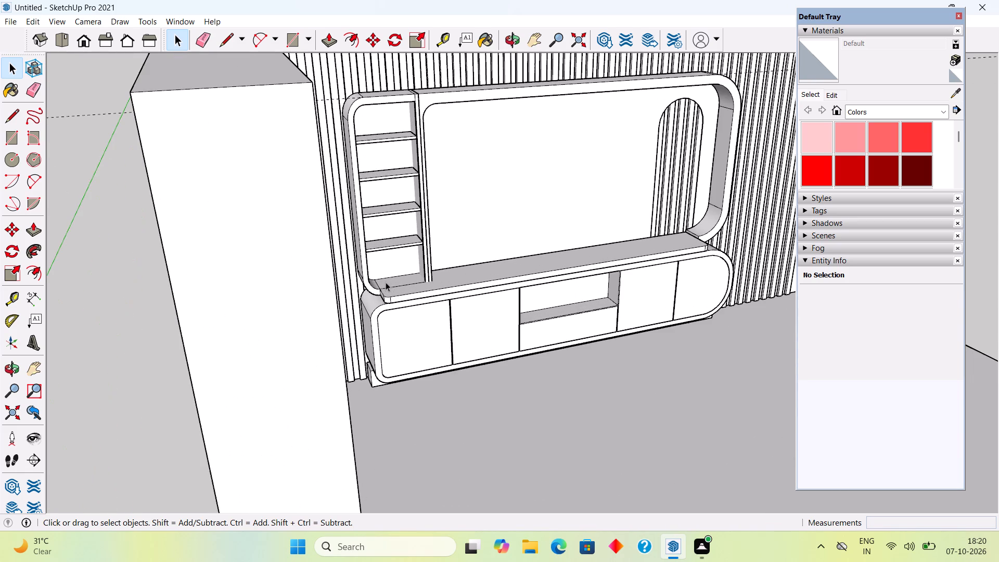
scroll(386, 282, "up", 1)
scroll(729, 231, "up", 8)
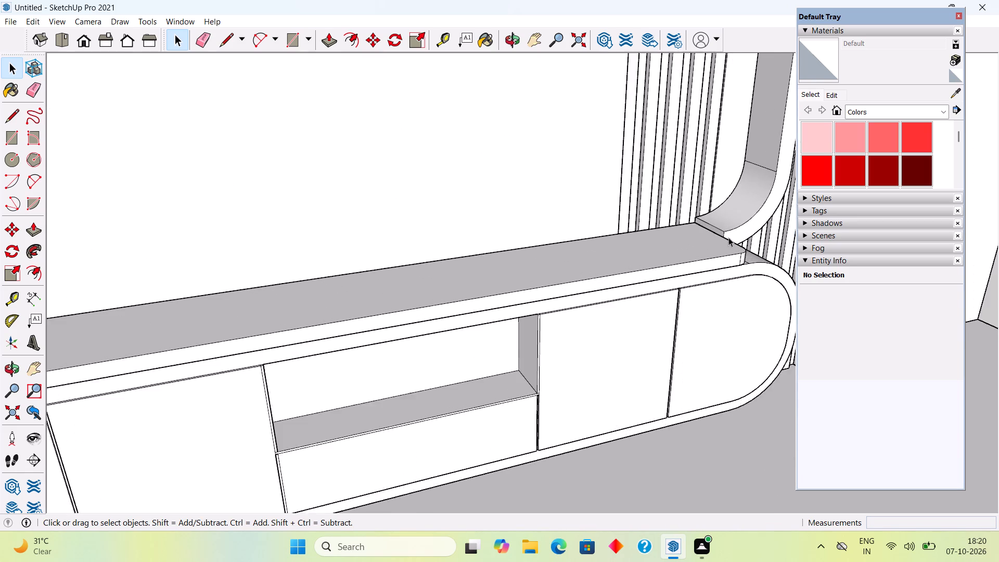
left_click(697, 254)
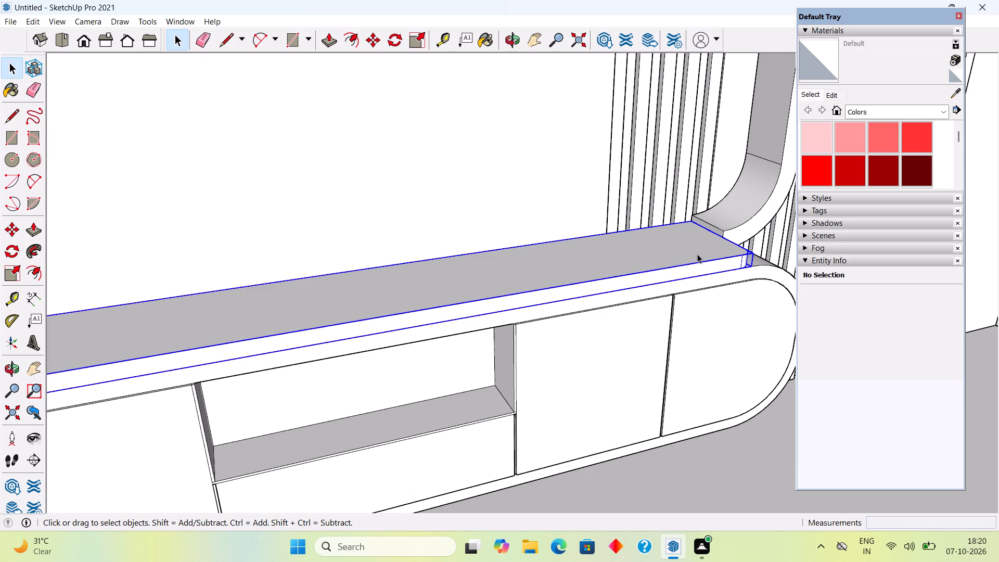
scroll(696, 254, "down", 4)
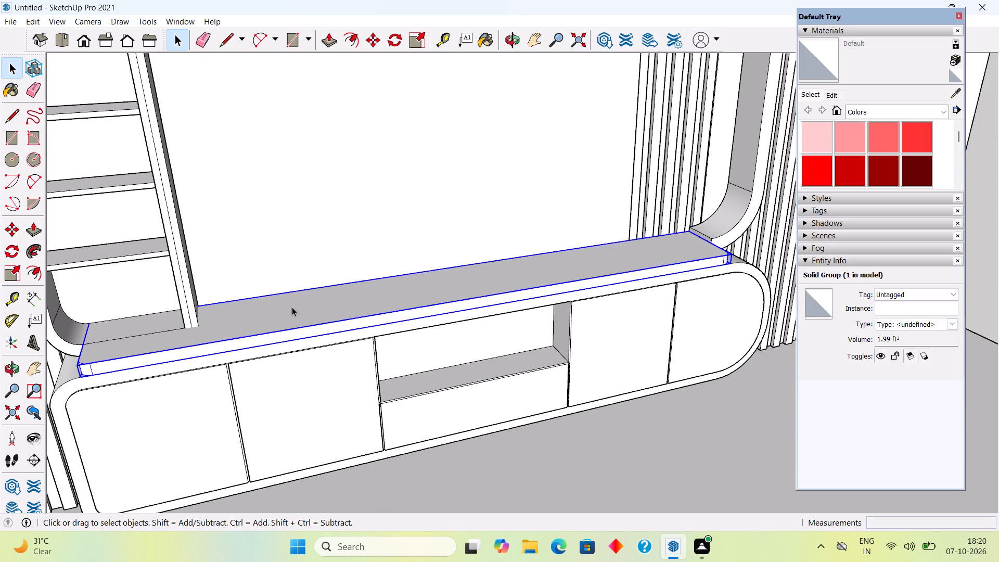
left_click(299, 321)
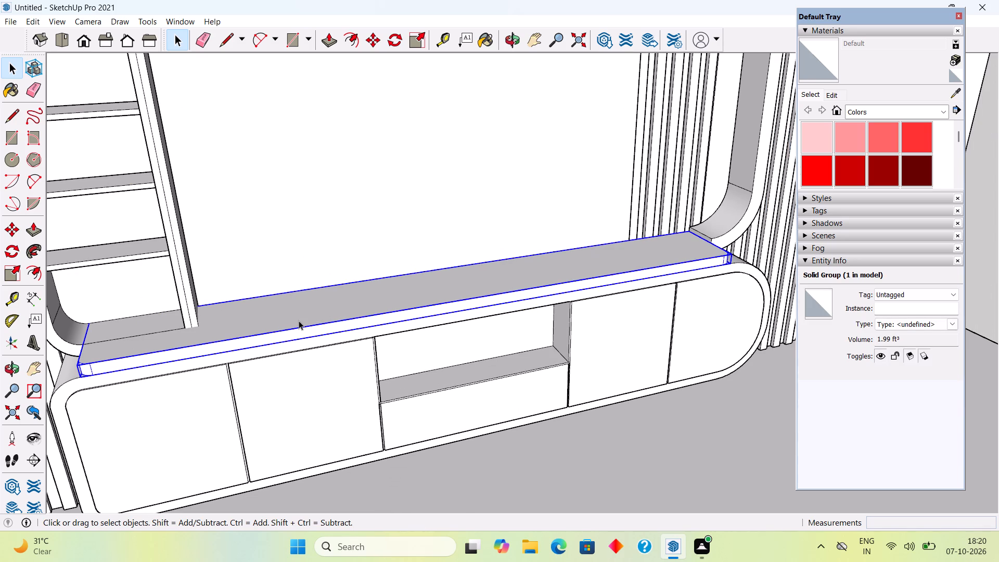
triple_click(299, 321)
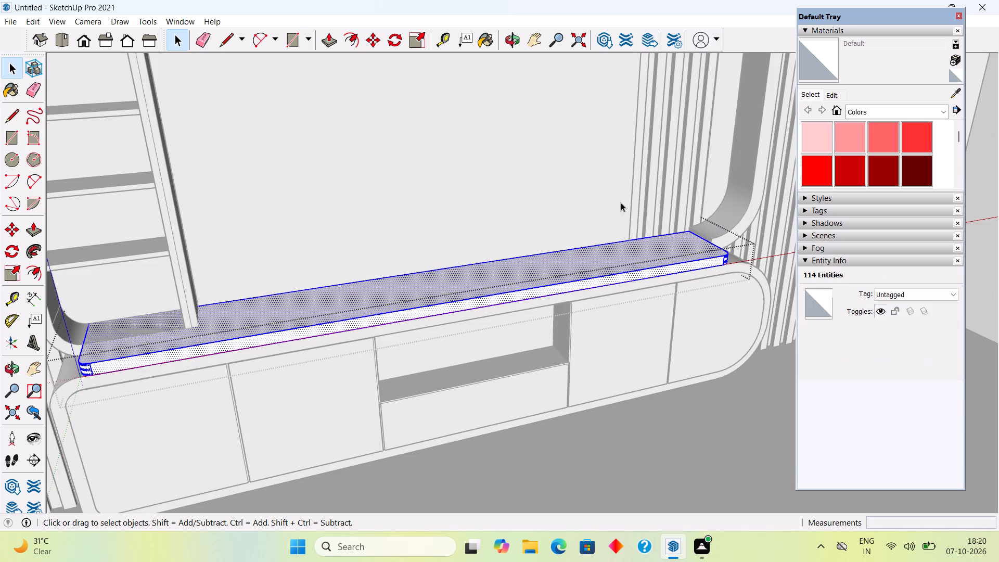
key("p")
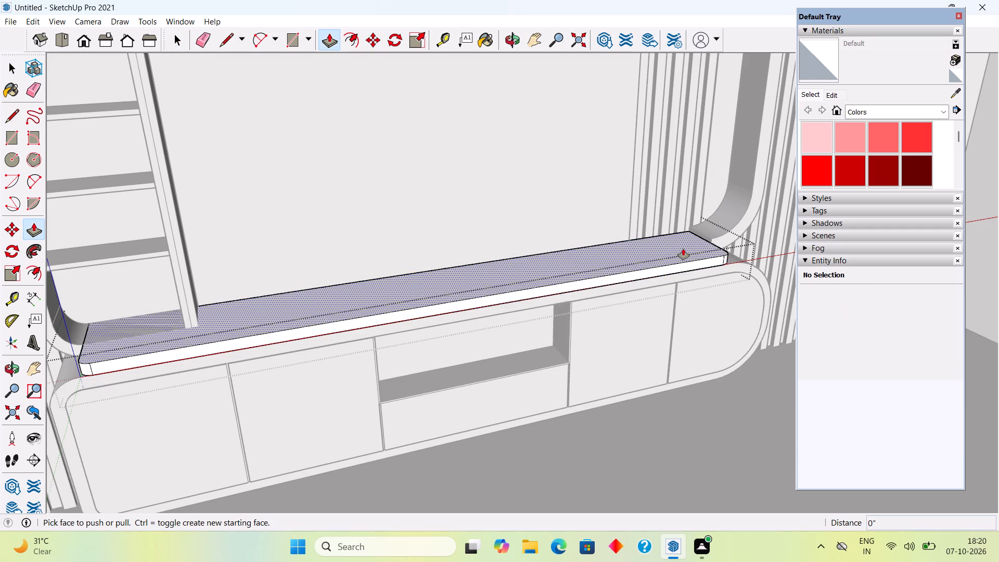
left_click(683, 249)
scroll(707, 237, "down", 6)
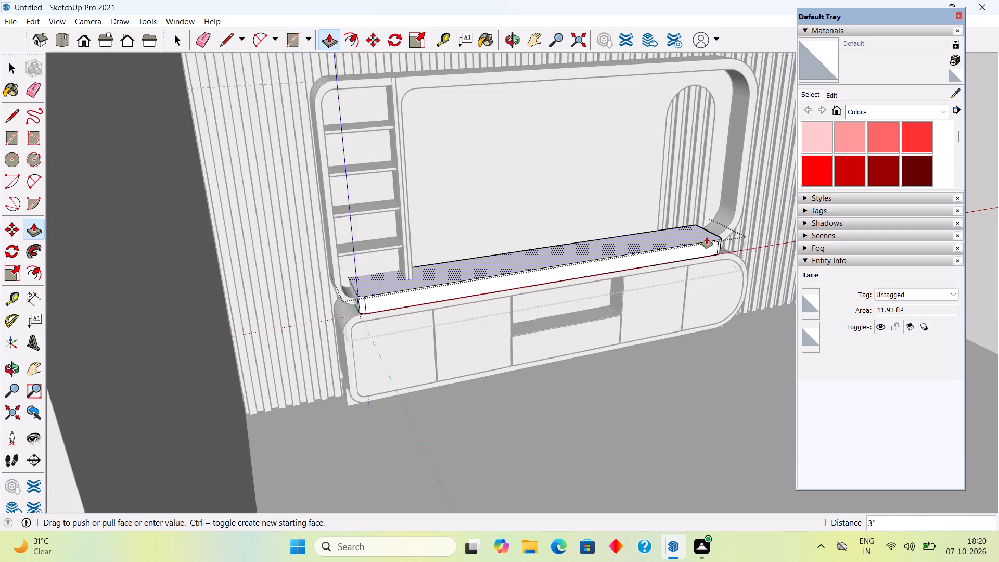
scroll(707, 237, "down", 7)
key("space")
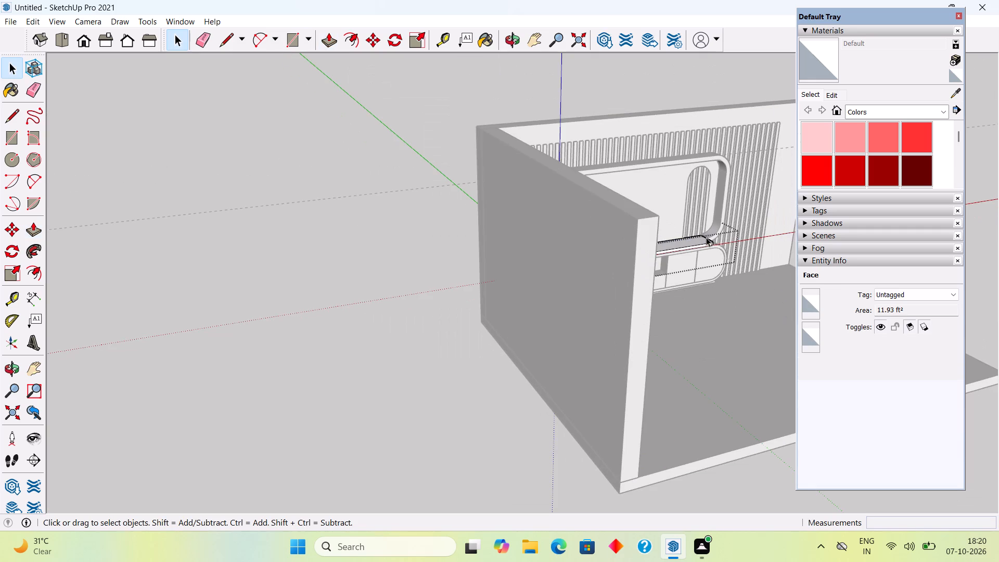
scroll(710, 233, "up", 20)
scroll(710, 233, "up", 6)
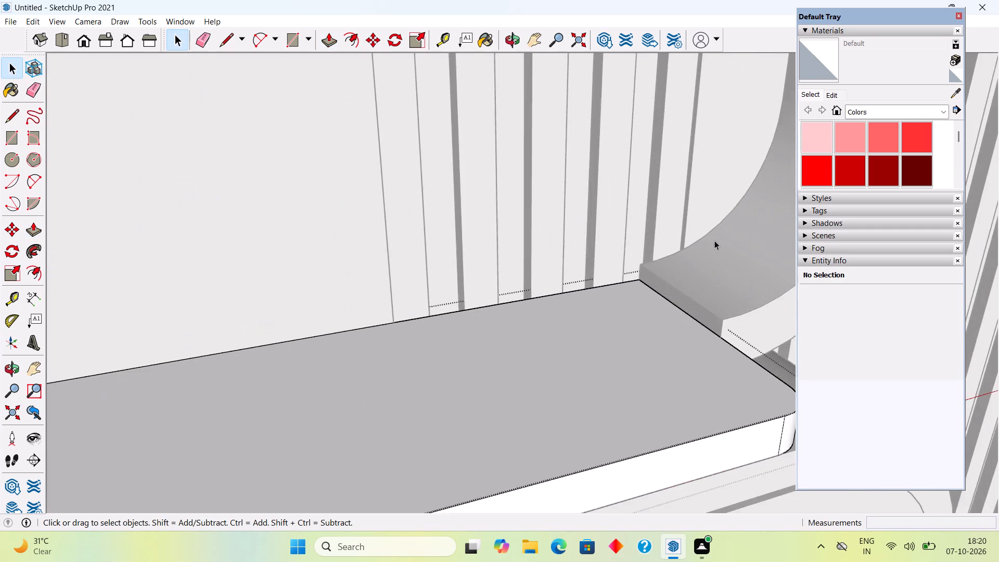
Pull the ledge group's top face up 1" to the end of the TV frame's curved lower corner and leave the group.
scroll(714, 240, "up", 2)
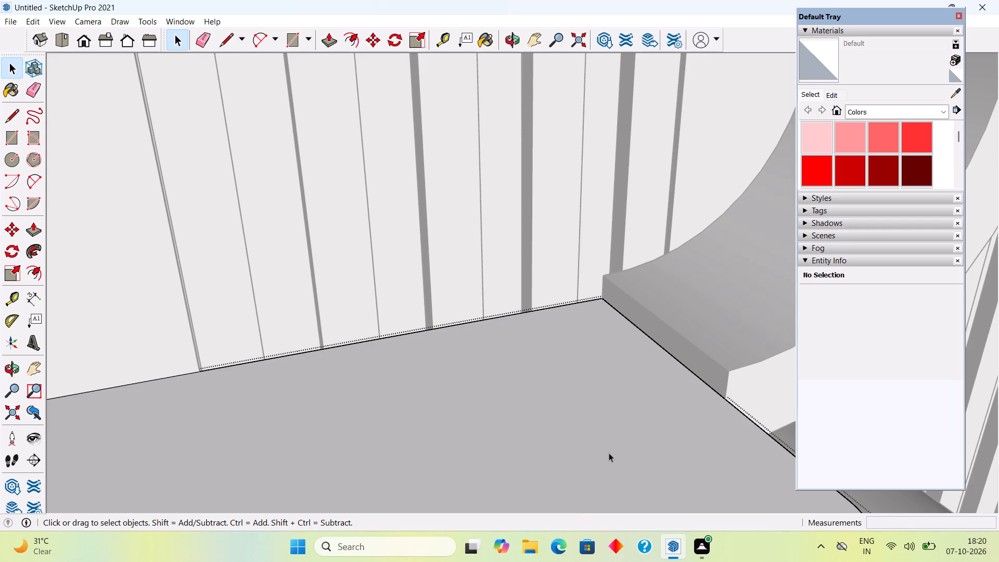
left_click(610, 451)
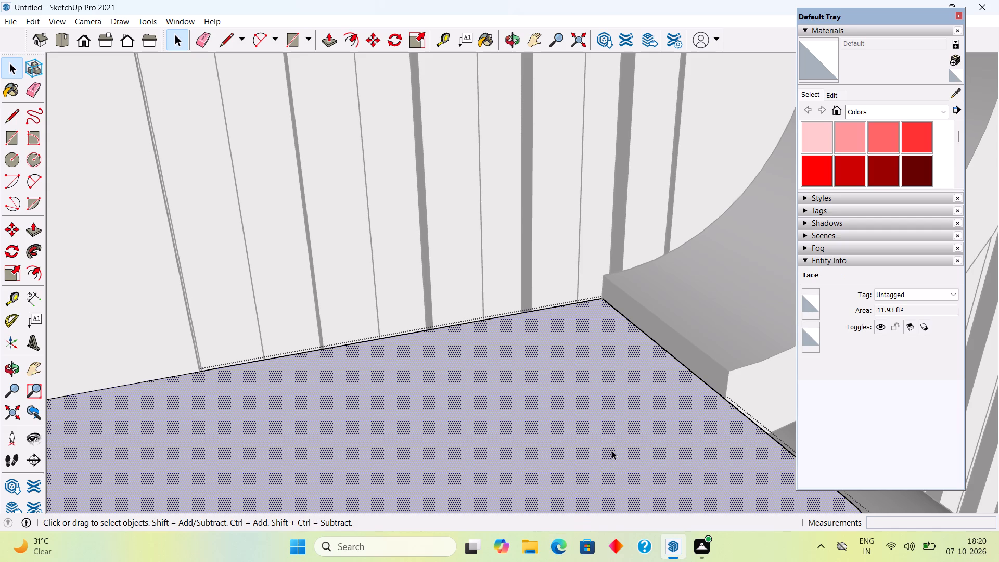
key("p")
left_click(687, 392)
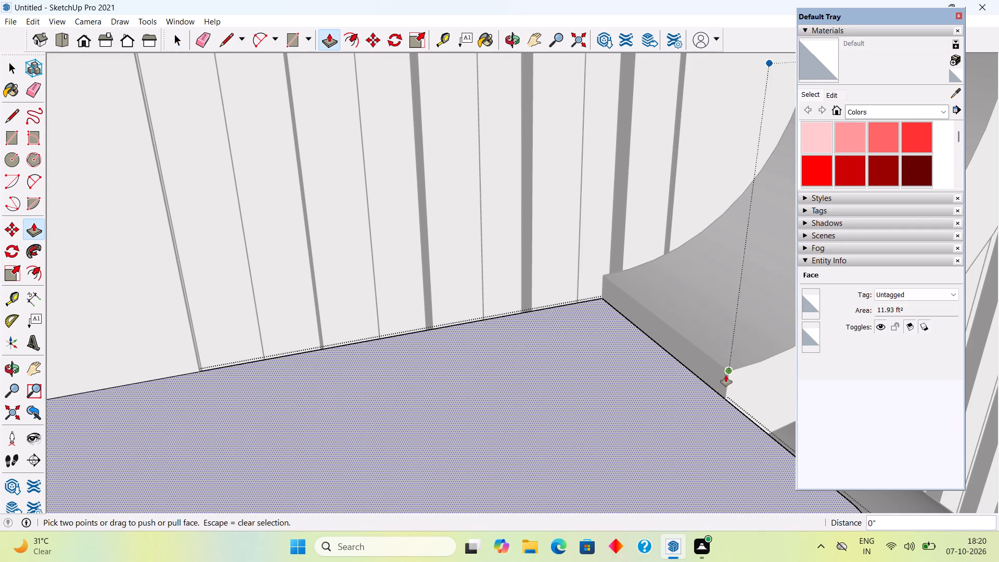
left_click(690, 426)
scroll(731, 378, "up", 6)
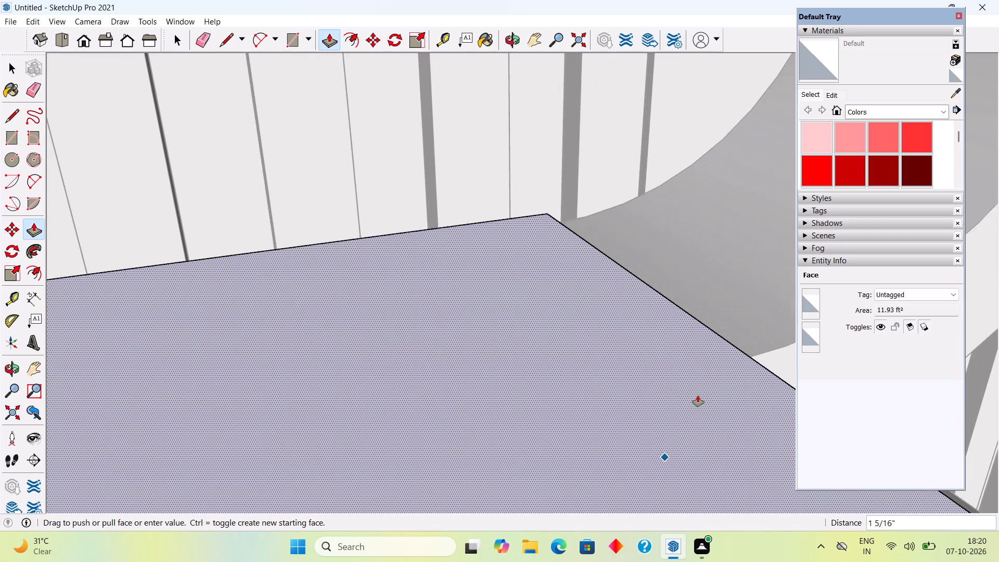
scroll(691, 400, "down", 14)
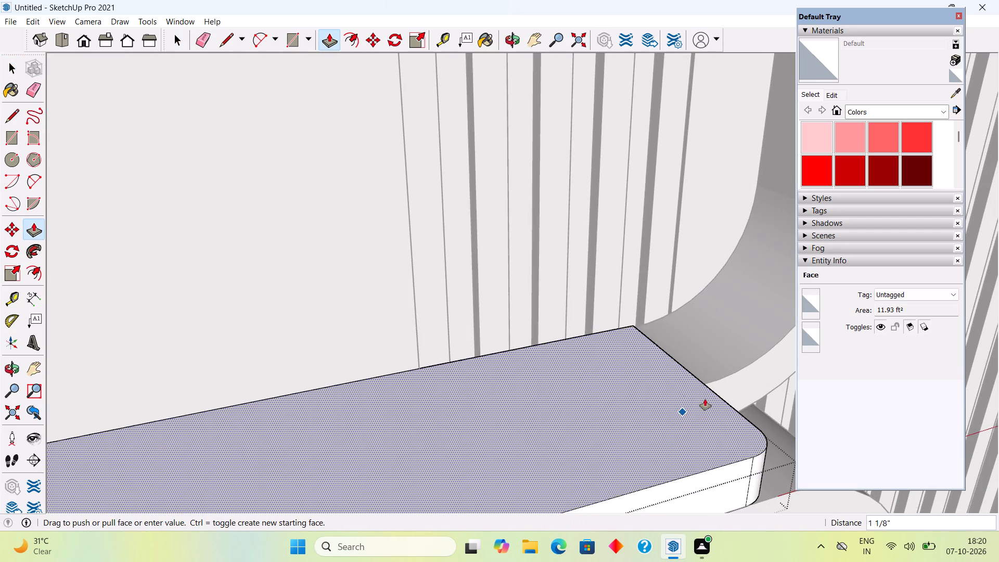
middle_click_drag(646, 420, 439, 427)
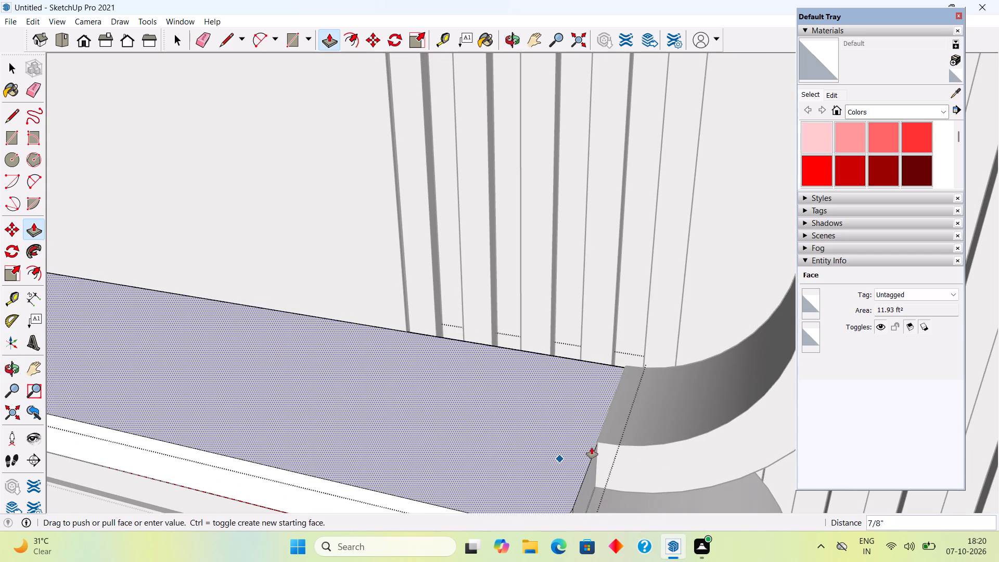
left_click(600, 442)
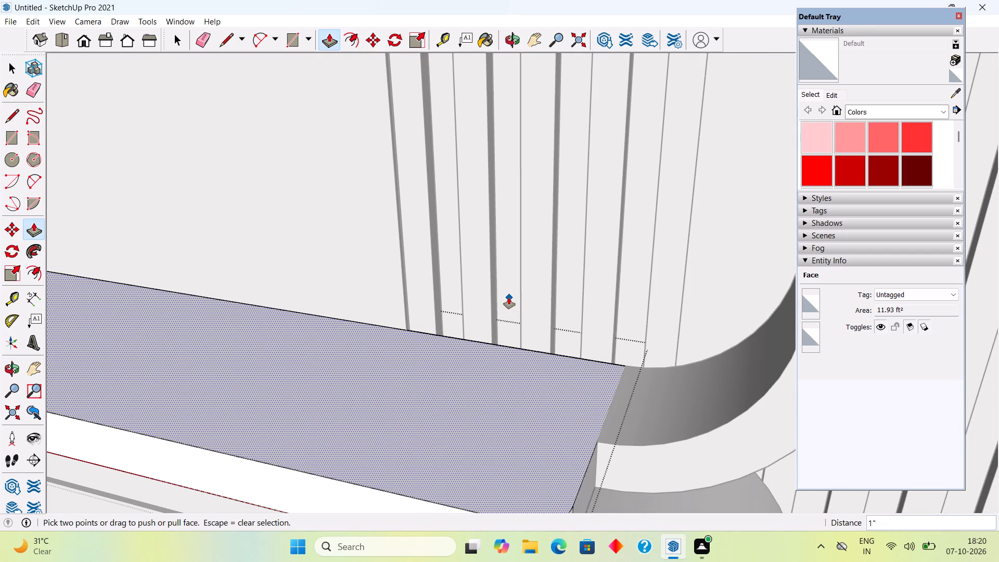
key("space")
scroll(509, 298, "down", 15)
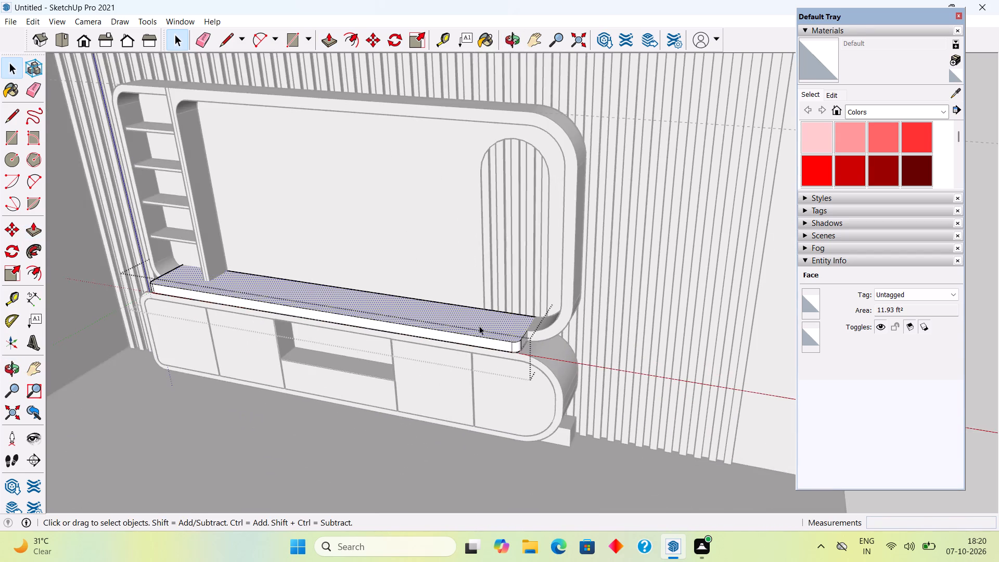
middle_click_drag(496, 327, 700, 312)
scroll(701, 310, "down", 4)
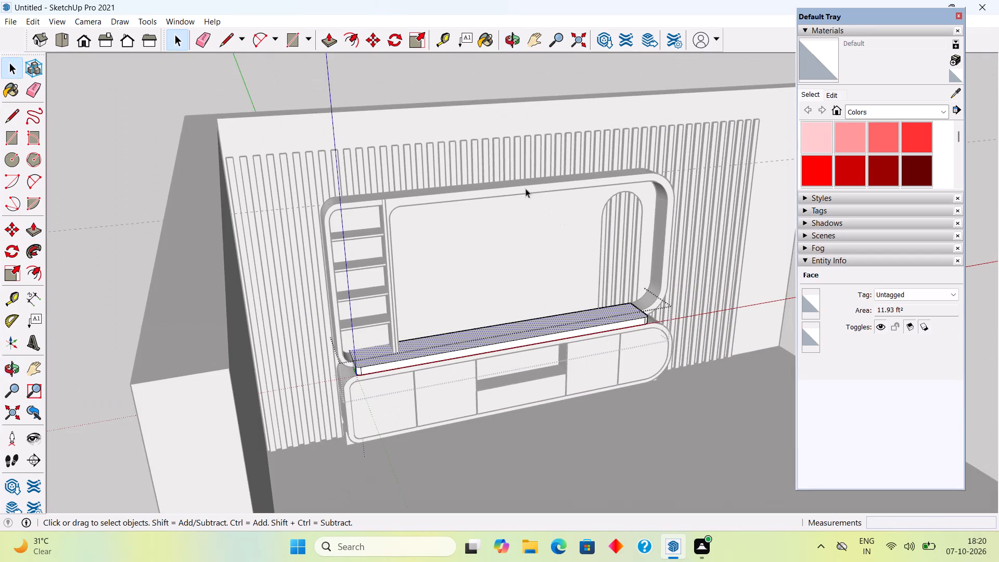
left_click(424, 88)
Draw a line about 1' 2 3/8" long where the ledge meets the back panel, from the ledge's outer corner to the divider post.
scroll(390, 386, "up", 5)
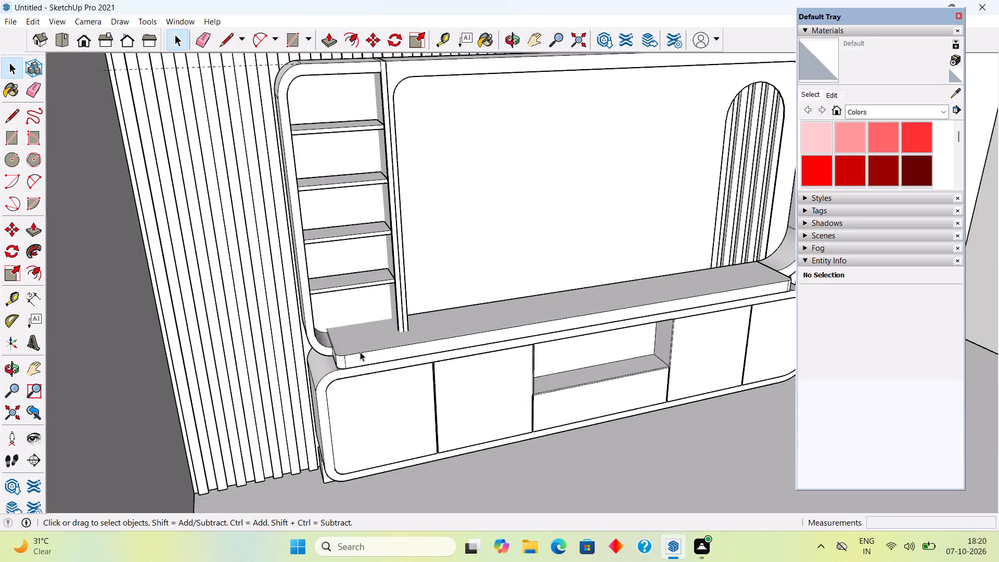
scroll(357, 342, "up", 13)
middle_click_drag(343, 335, 347, 371)
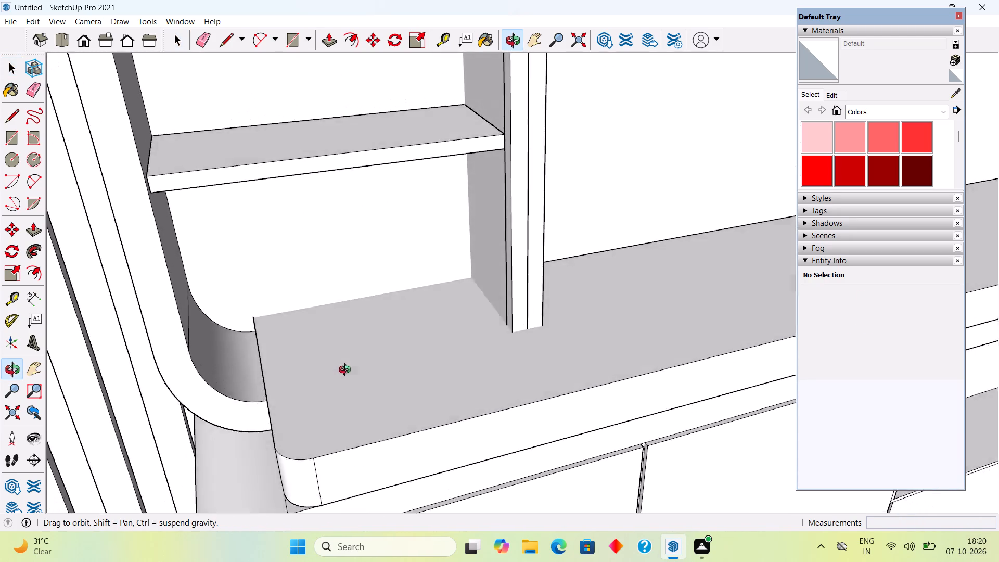
middle_click_drag(347, 371, 387, 384)
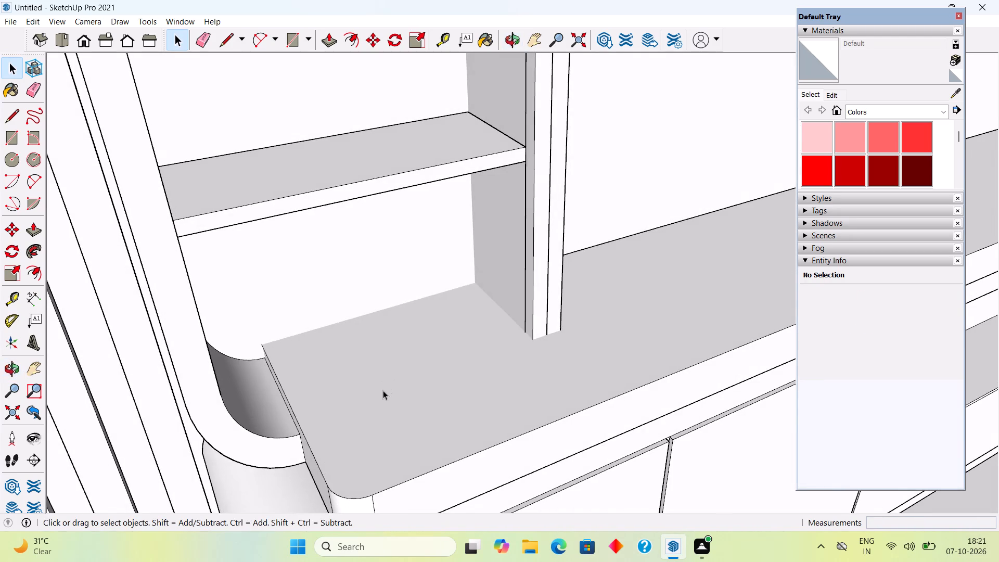
key("l")
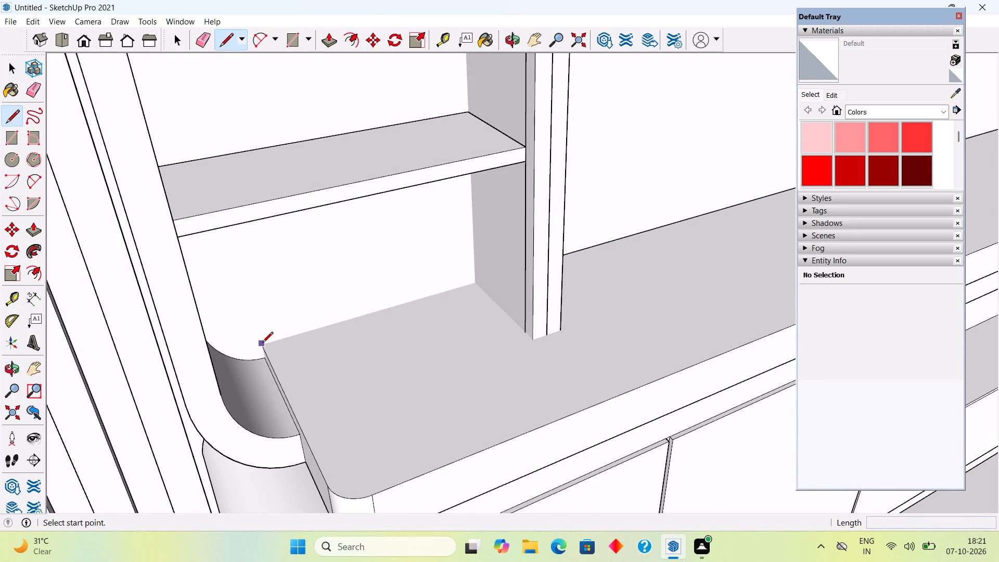
left_click(263, 346)
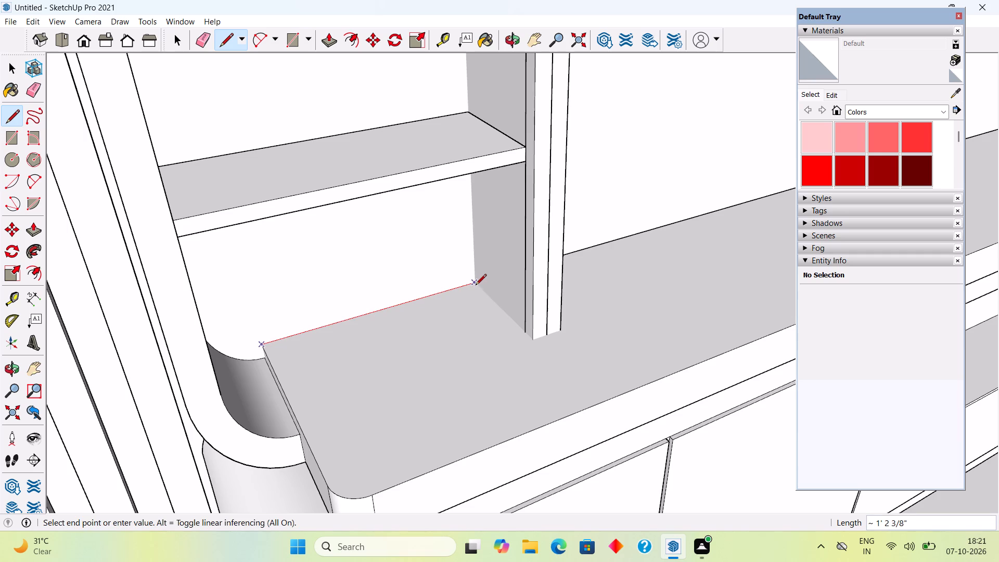
left_click(476, 286)
Draw a line about 8" long where the divider post's shelf-side face meets the ledge, undoing the misplaced first attempt.
left_click(533, 343)
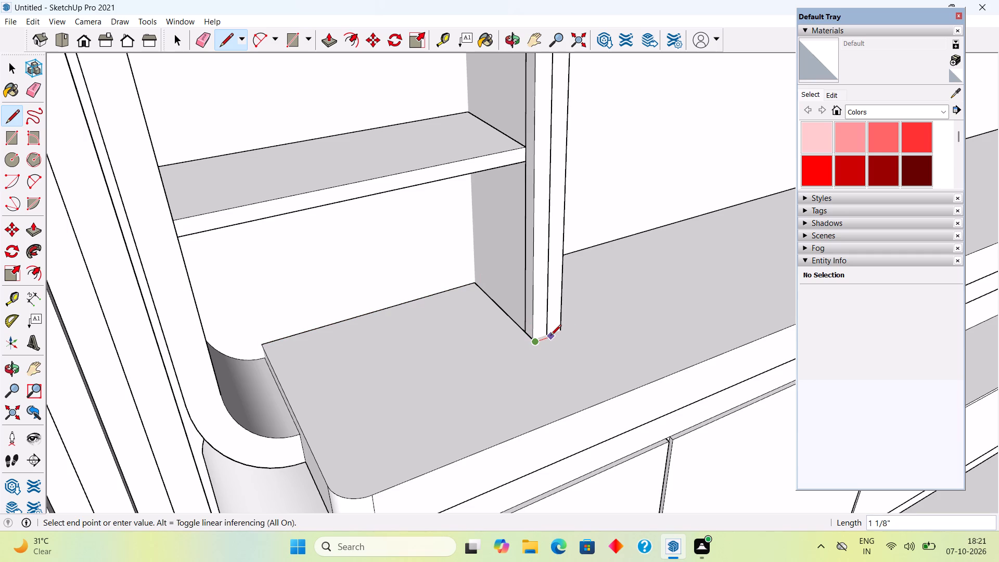
key("ctrl+z")
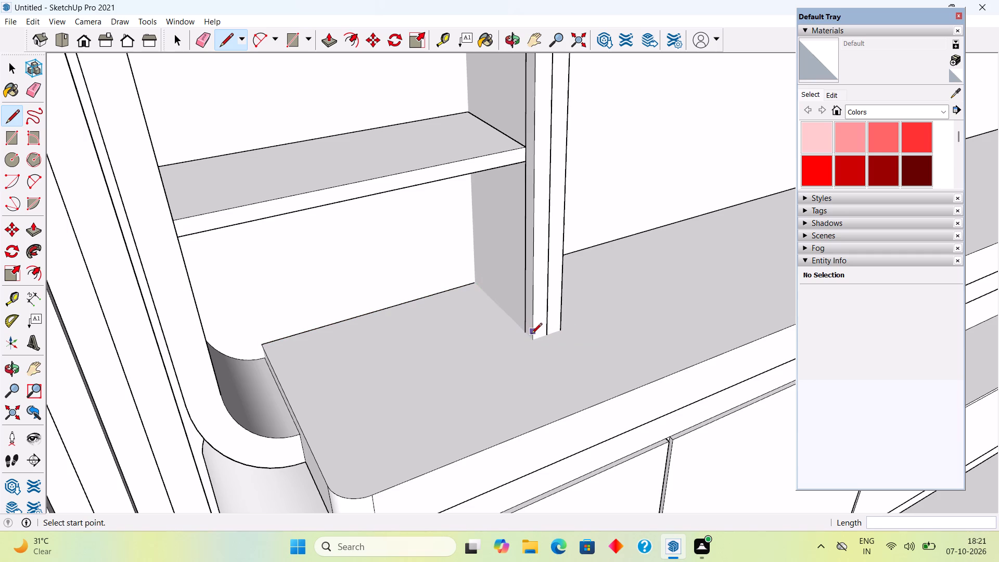
left_click(531, 335)
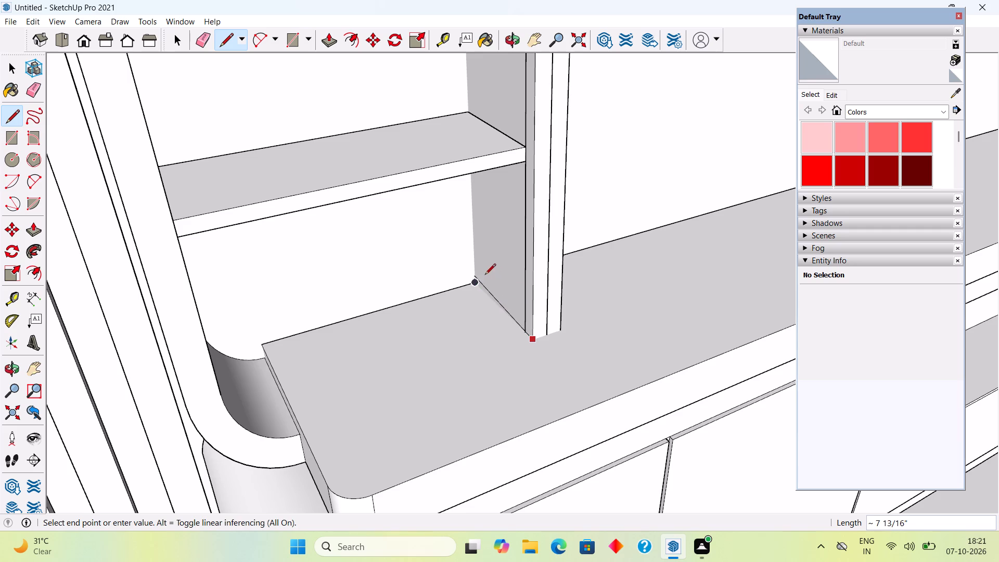
left_click(479, 279)
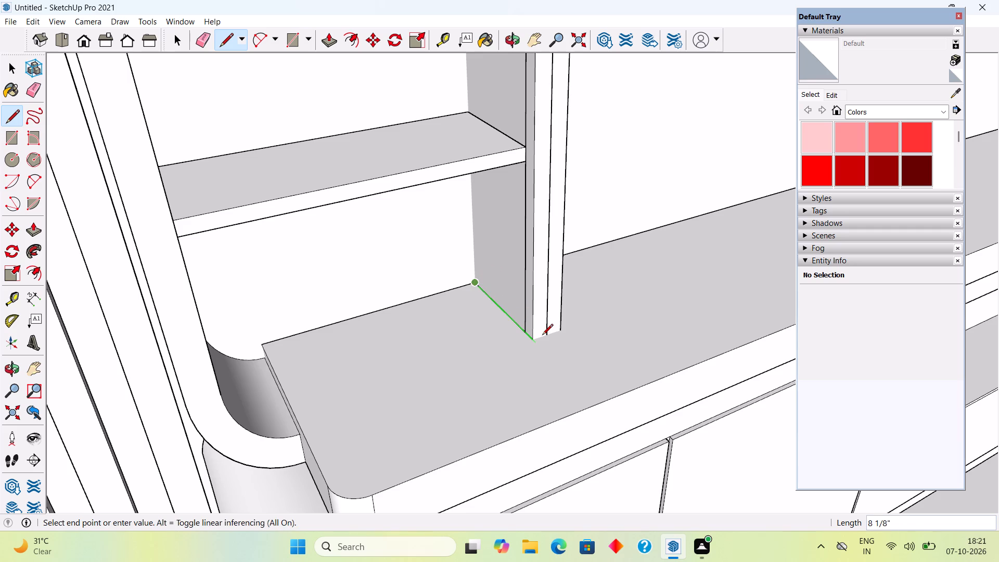
key("space")
Draw edges across the divider post's front base and 8" back along its TV-side face where it meets the ledge.
key("l")
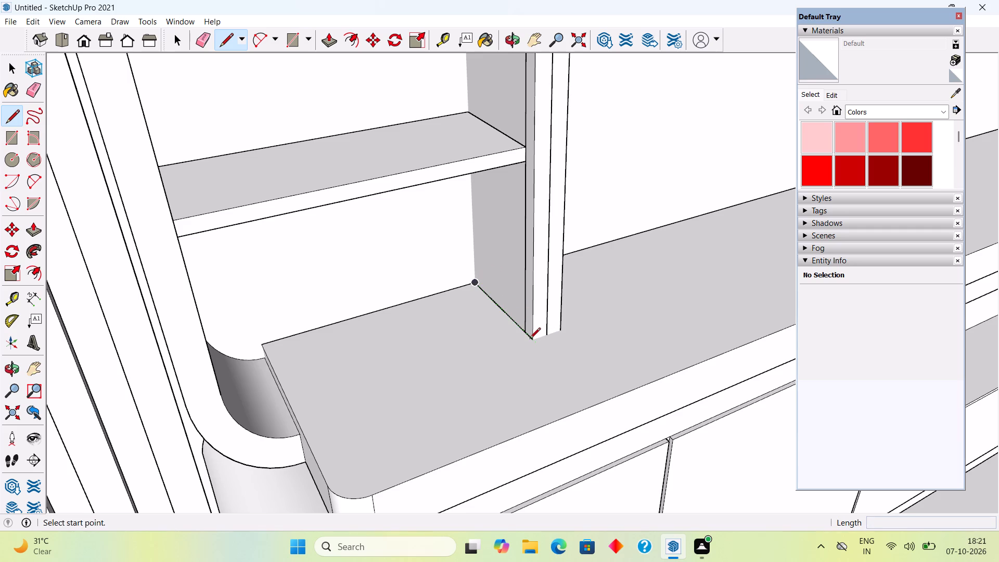
left_click(532, 340)
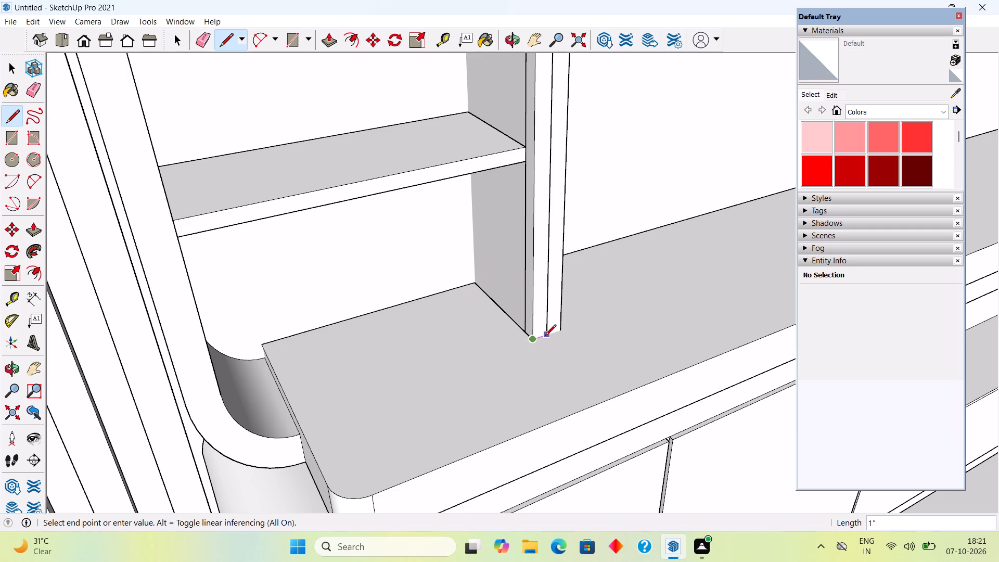
left_click(545, 336)
left_click(559, 330)
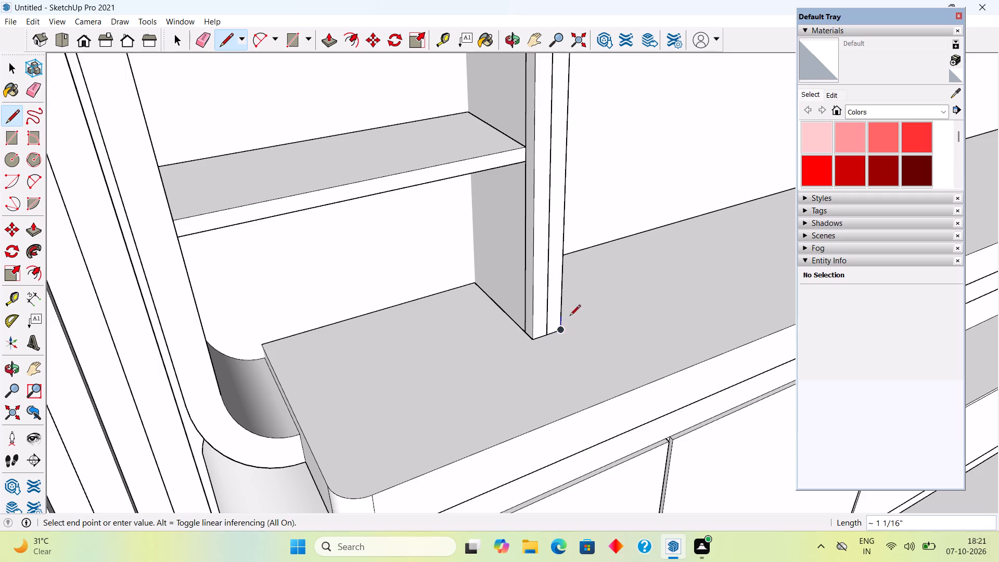
middle_click_drag(570, 316, 372, 339)
left_click(370, 254)
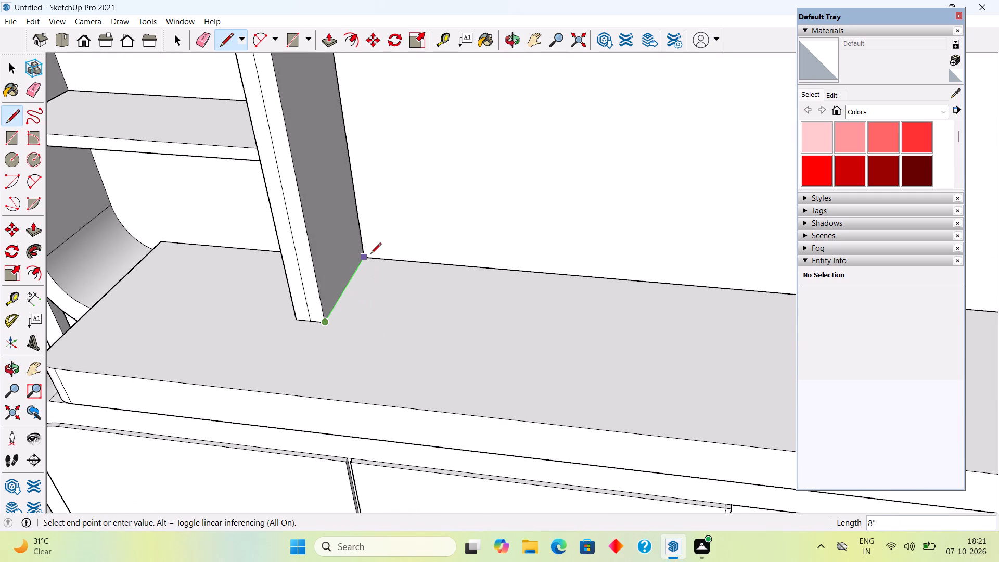
key("space")
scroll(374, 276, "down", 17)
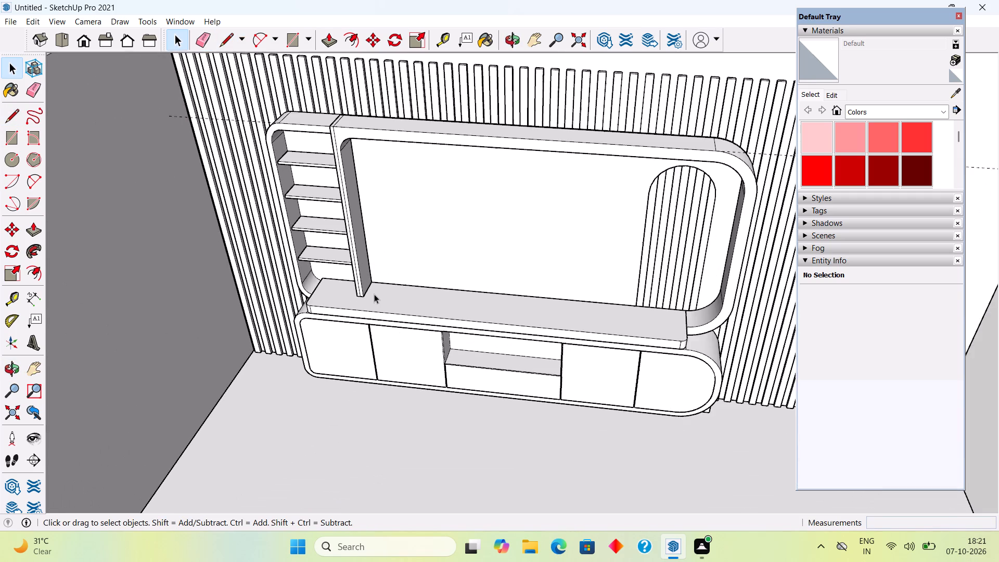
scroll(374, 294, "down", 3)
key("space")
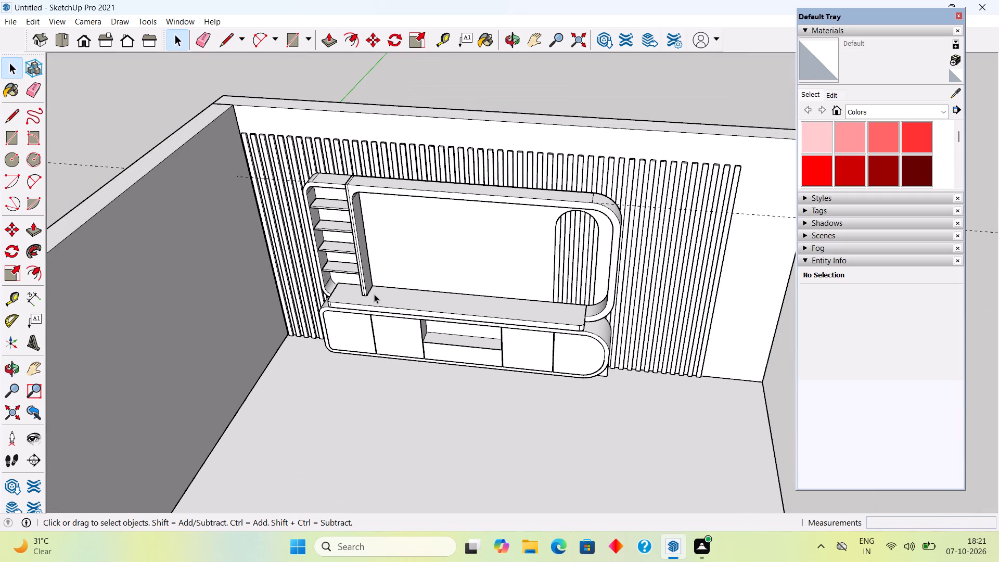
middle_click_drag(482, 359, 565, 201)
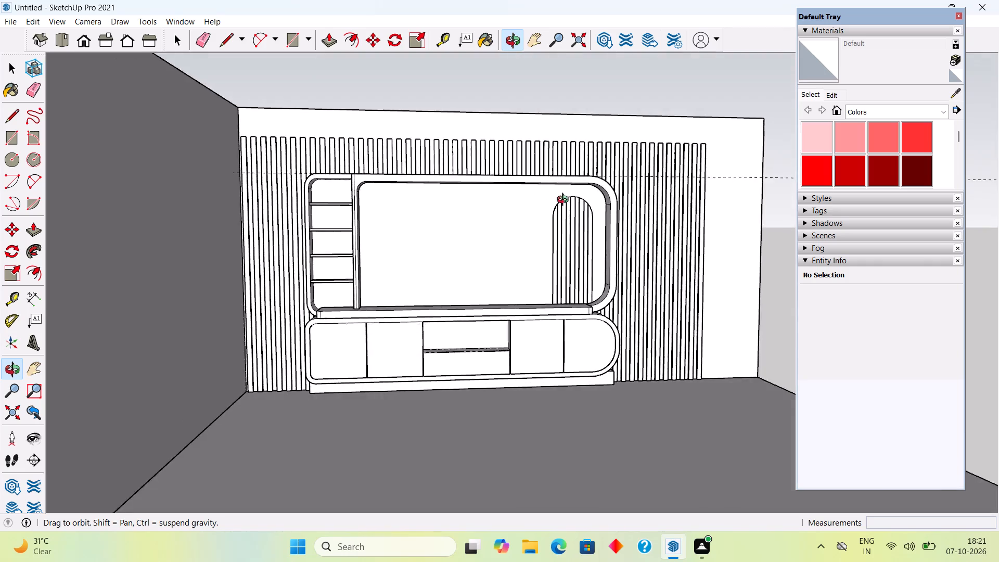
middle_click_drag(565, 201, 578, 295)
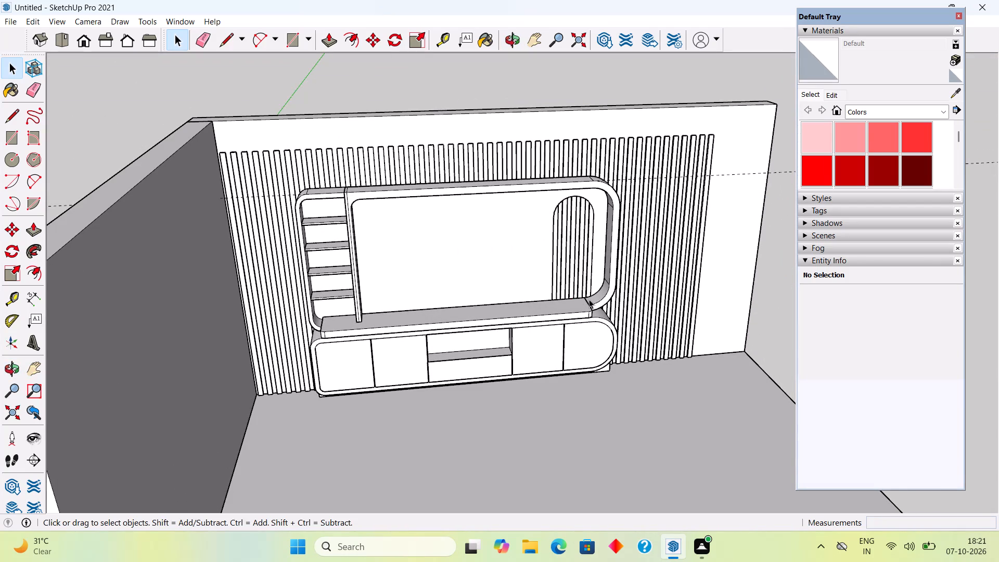
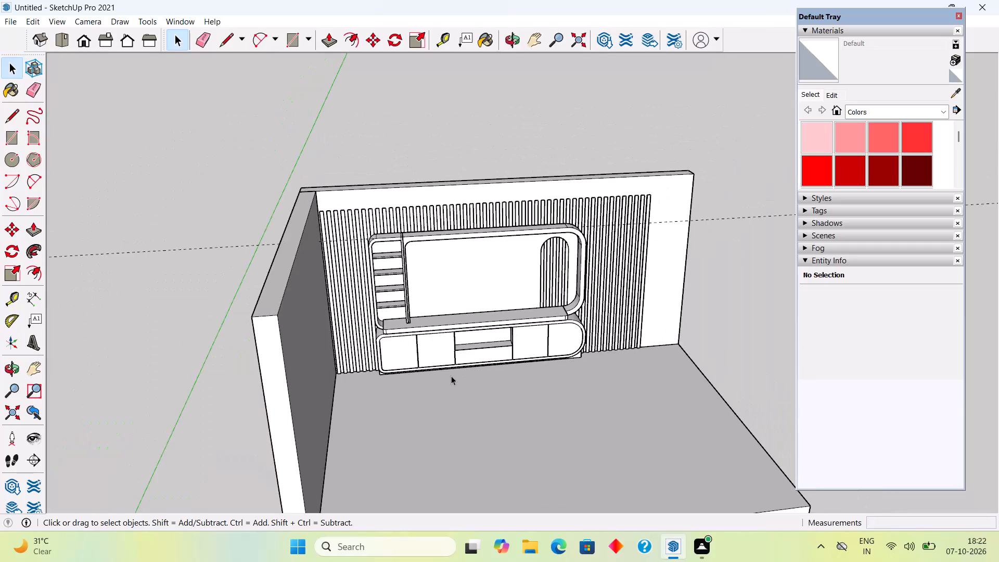
Draw a rectangle about 4 7/8" by 1 3/16" across the seam between the first two cabinet doors below the shelf side.
middle_click_drag(449, 371, 430, 311)
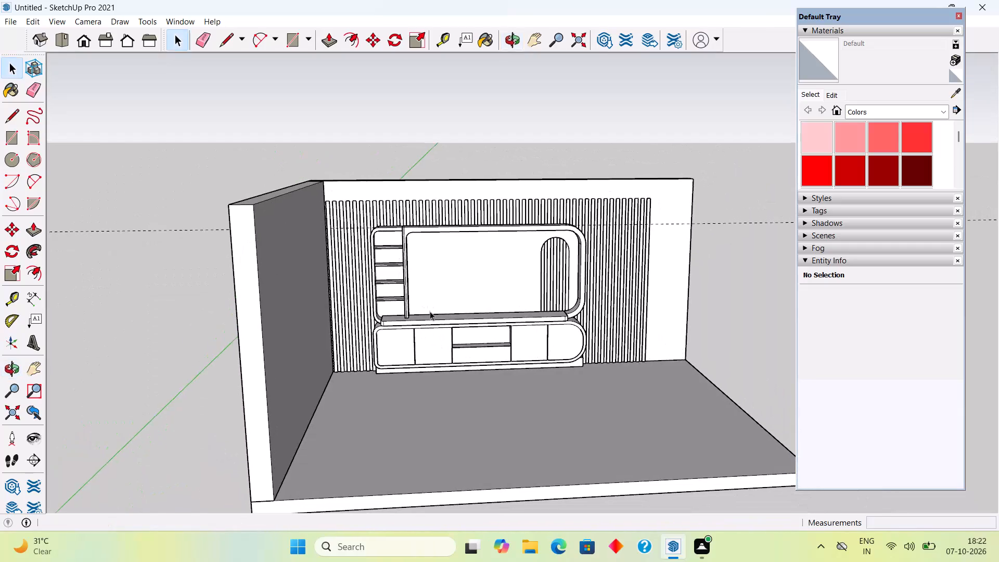
scroll(431, 311, "up", 9)
middle_click_drag(451, 338, 367, 381)
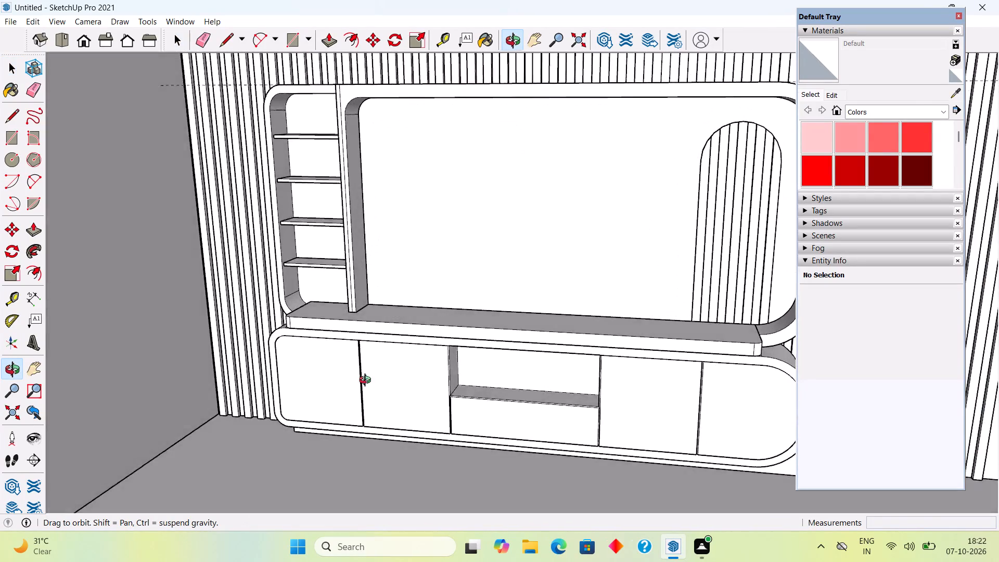
middle_click_drag(367, 381, 438, 335)
scroll(438, 335, "down", 4)
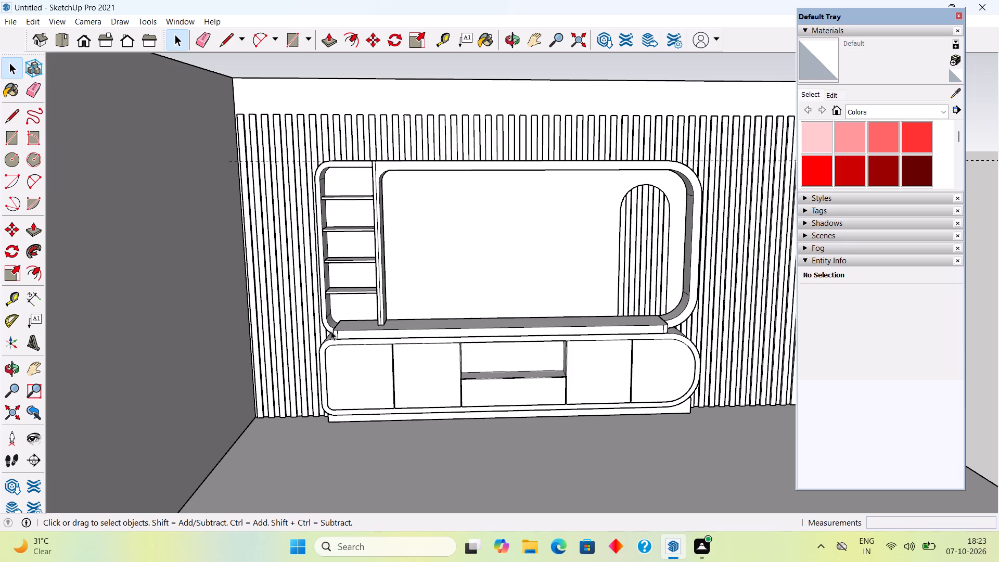
scroll(331, 331, "up", 3)
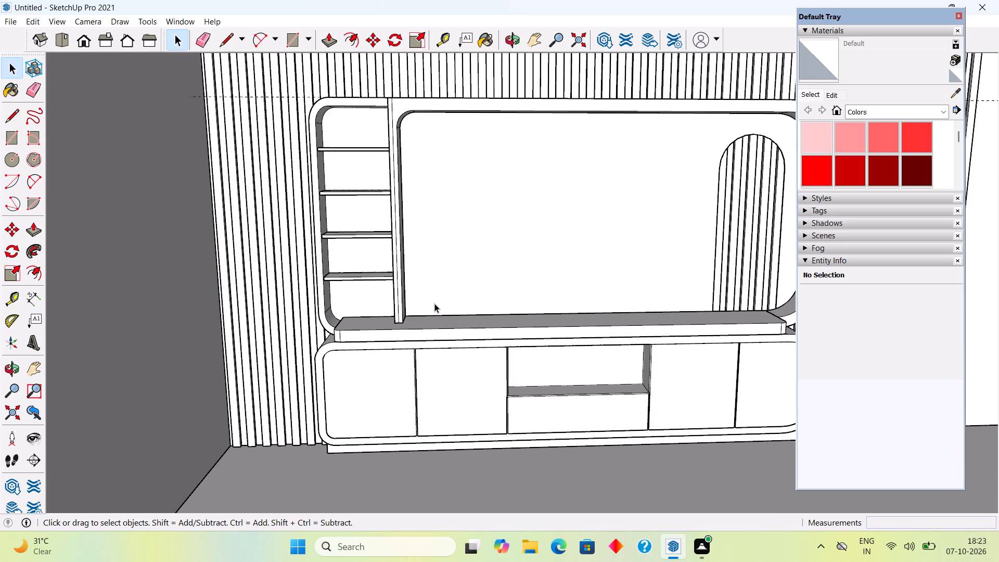
scroll(405, 432, "up", 2)
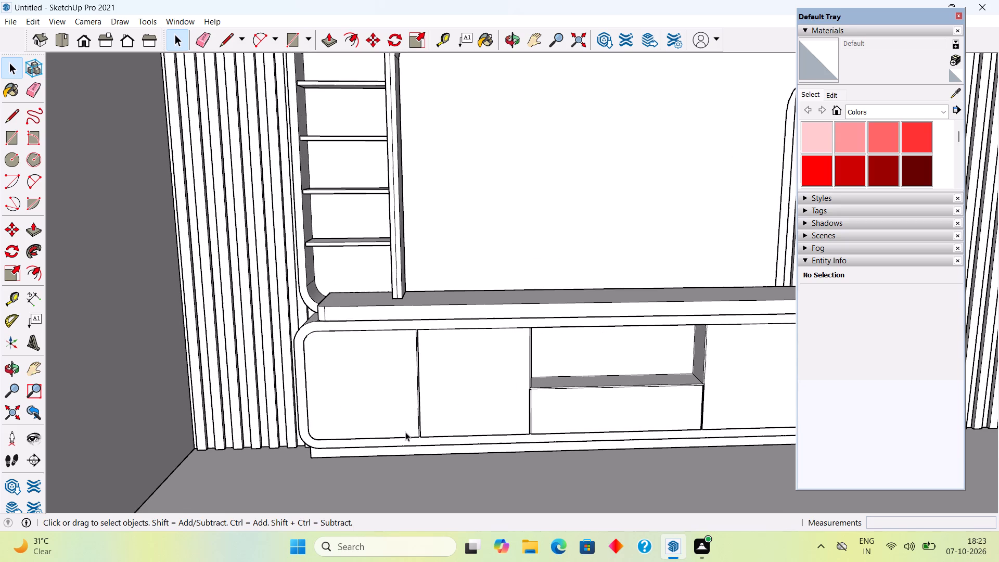
scroll(415, 417, "up", 9)
middle_click_drag(447, 342, 438, 433)
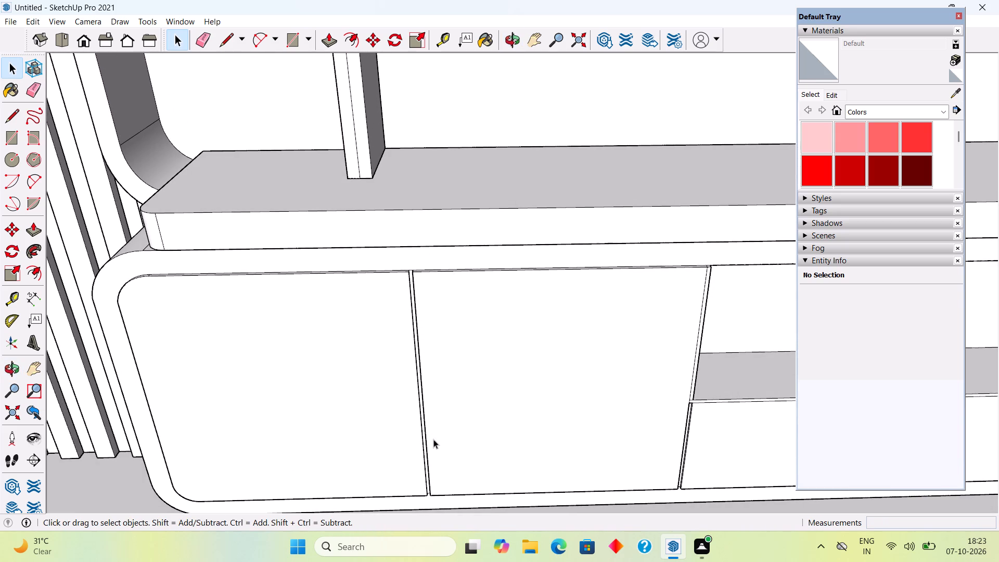
key("r")
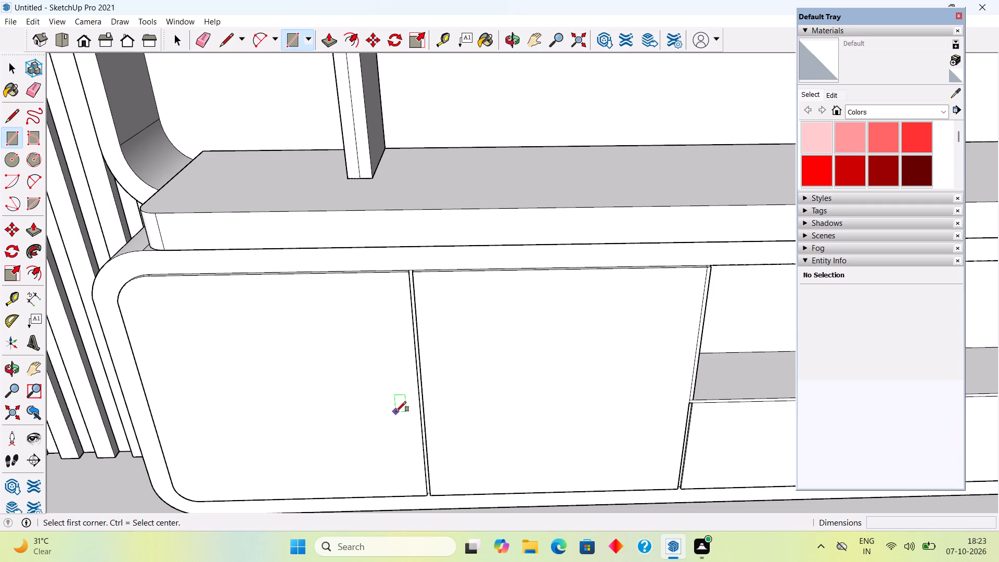
left_click(394, 410)
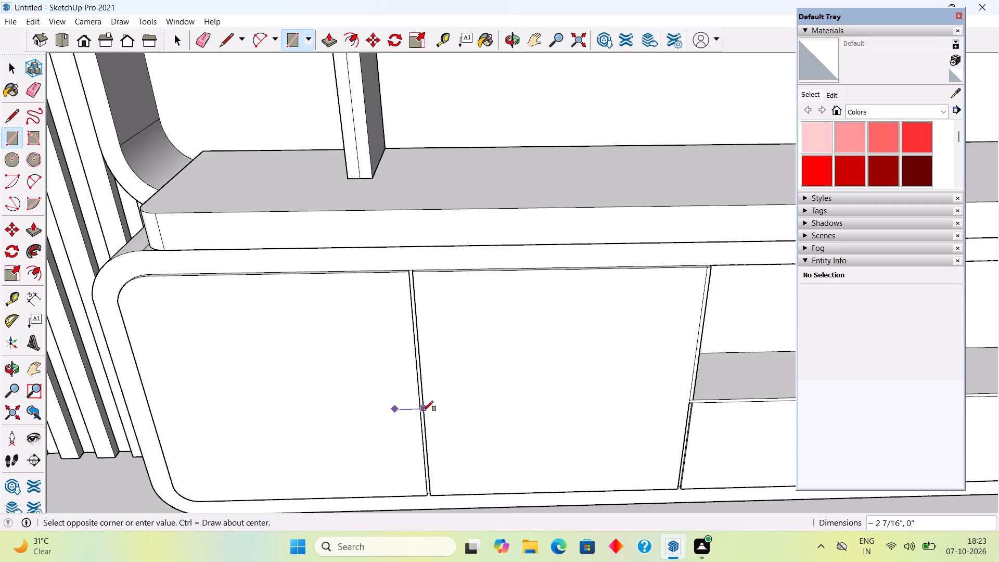
left_click(453, 419)
key("space")
Extrude the handle rectangle 1" outward from the door faces.
scroll(423, 417, "up", 4)
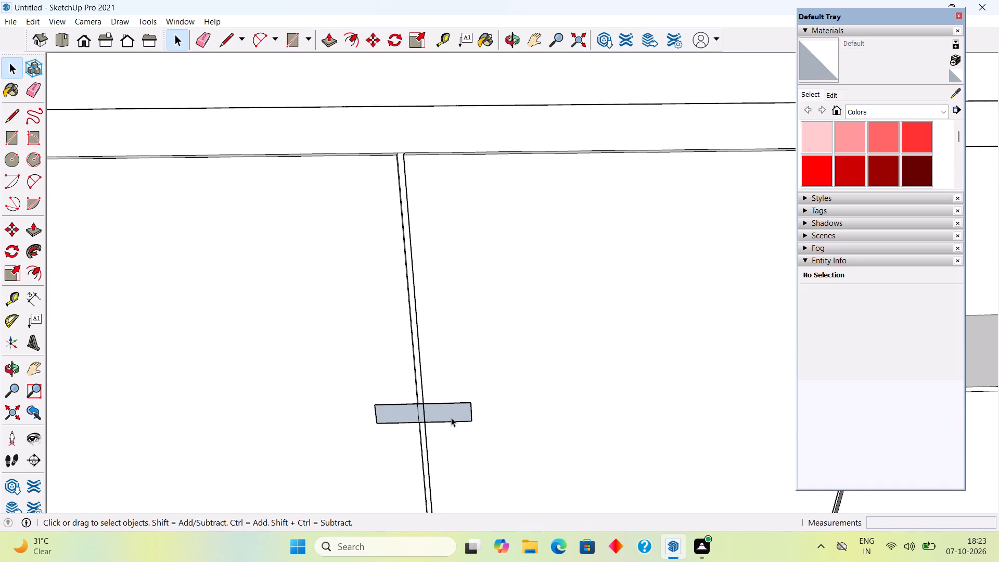
scroll(451, 417, "up", 4)
key("p")
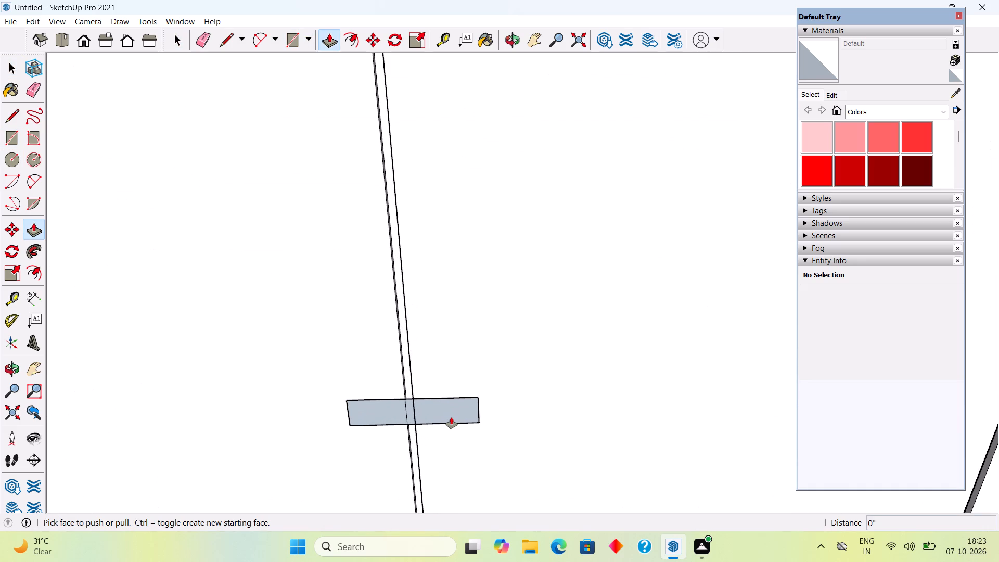
left_click(451, 417)
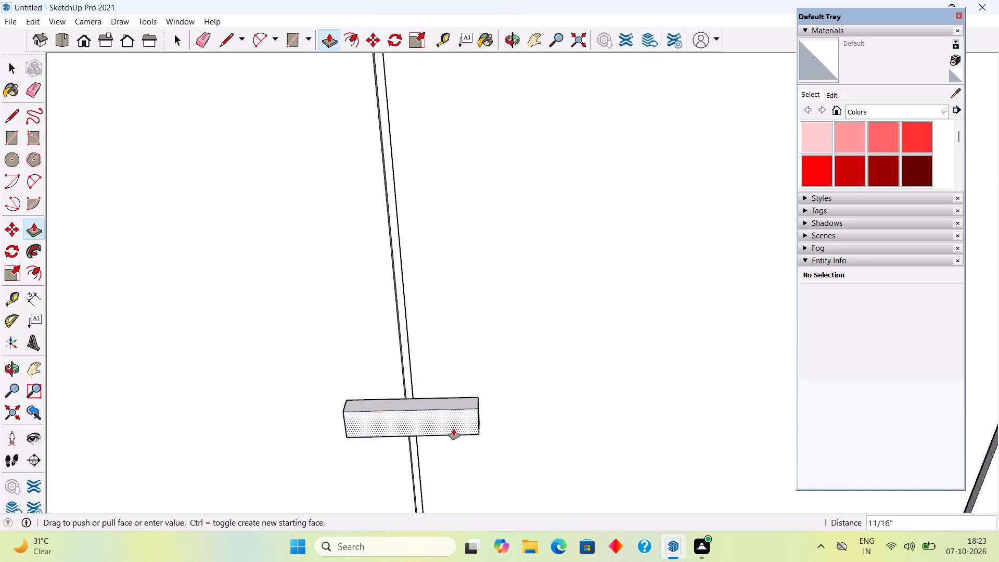
type("1\"")
key("Return")
key("space")
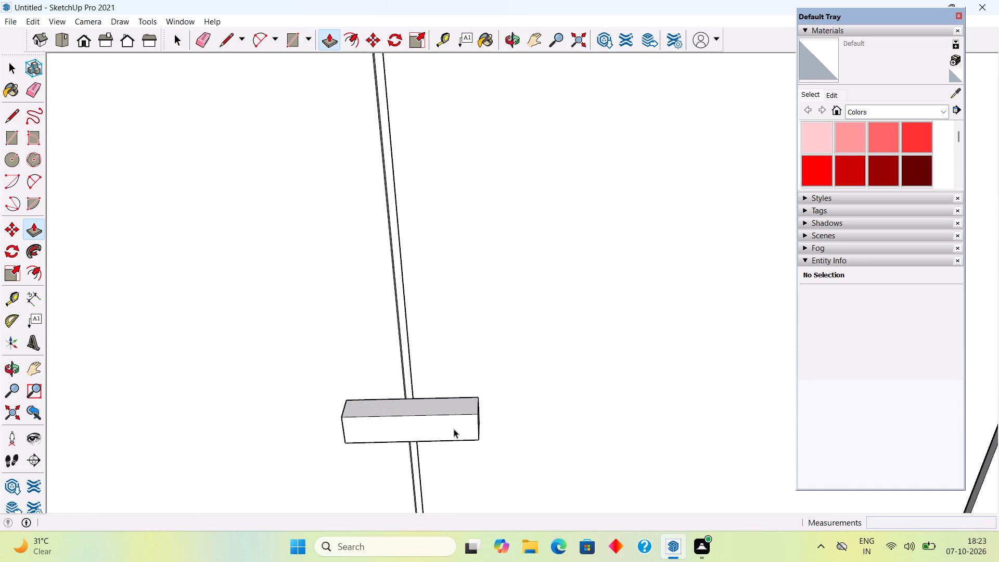
Offset the handle block's top face outline inward by about 1/4".
middle_click_drag(451, 394, 441, 448)
scroll(441, 448, "down", 3)
scroll(440, 393, "down", 9)
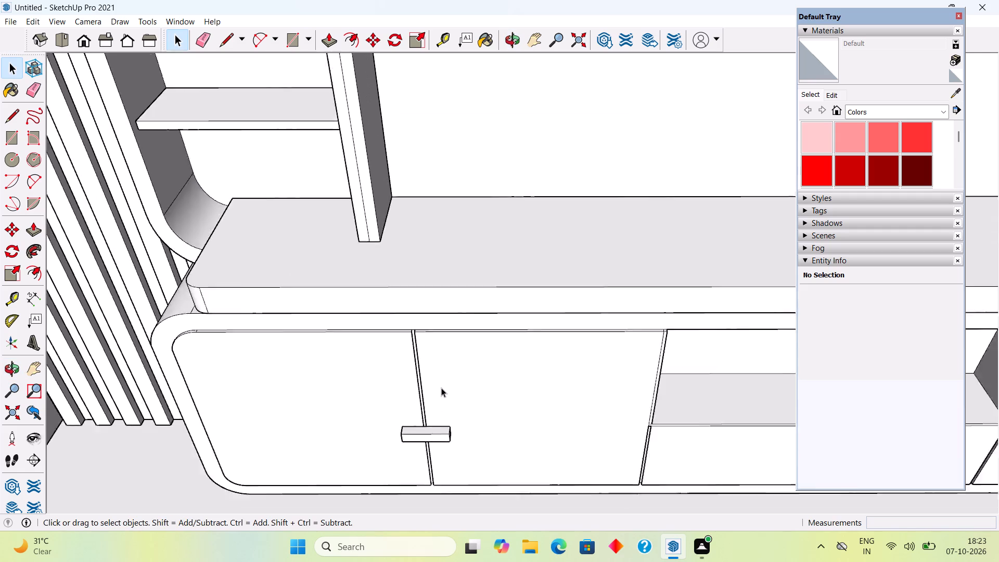
scroll(441, 388, "down", 1)
middle_click_drag(440, 393, 439, 457)
scroll(444, 448, "up", 10)
middle_click_drag(425, 416, 426, 434)
scroll(421, 480, "down", 3)
scroll(417, 494, "up", 4)
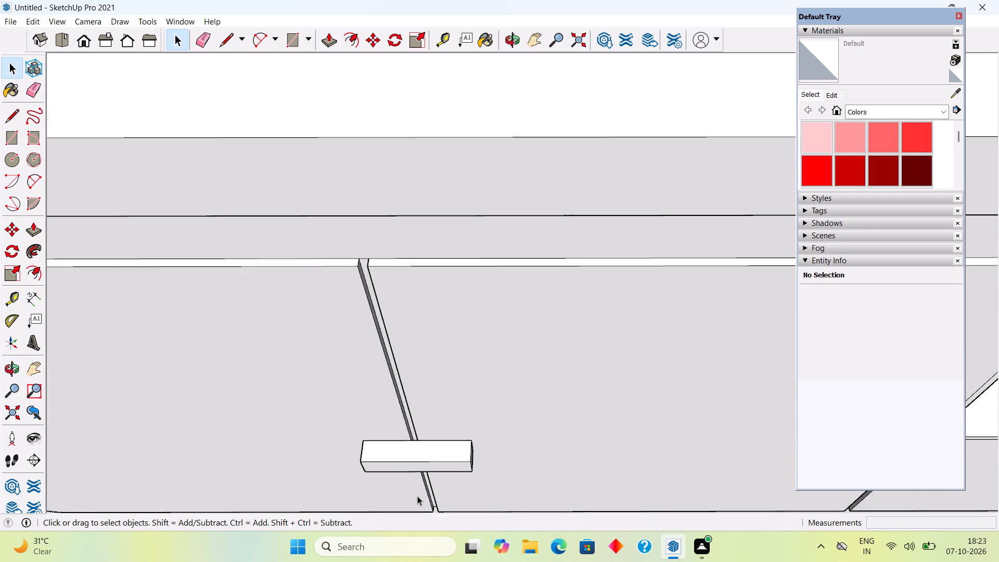
scroll(417, 496, "up", 7)
left_click(425, 367)
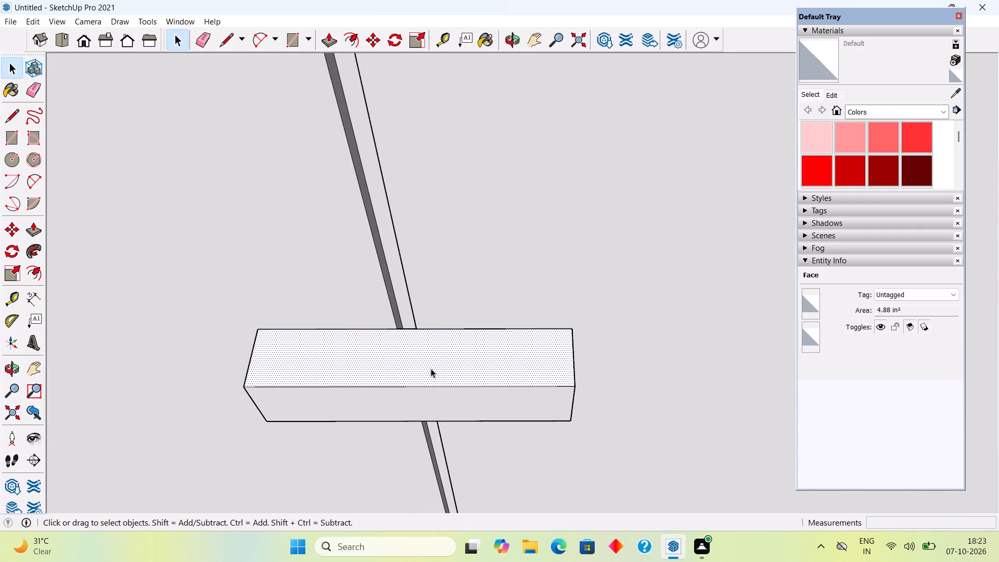
key("f")
left_click(433, 384)
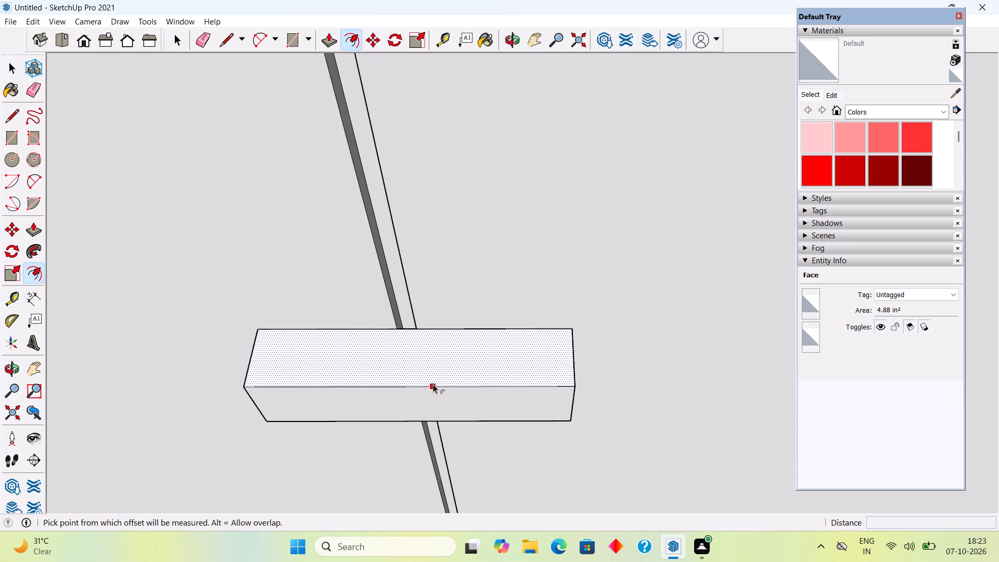
left_click(436, 373)
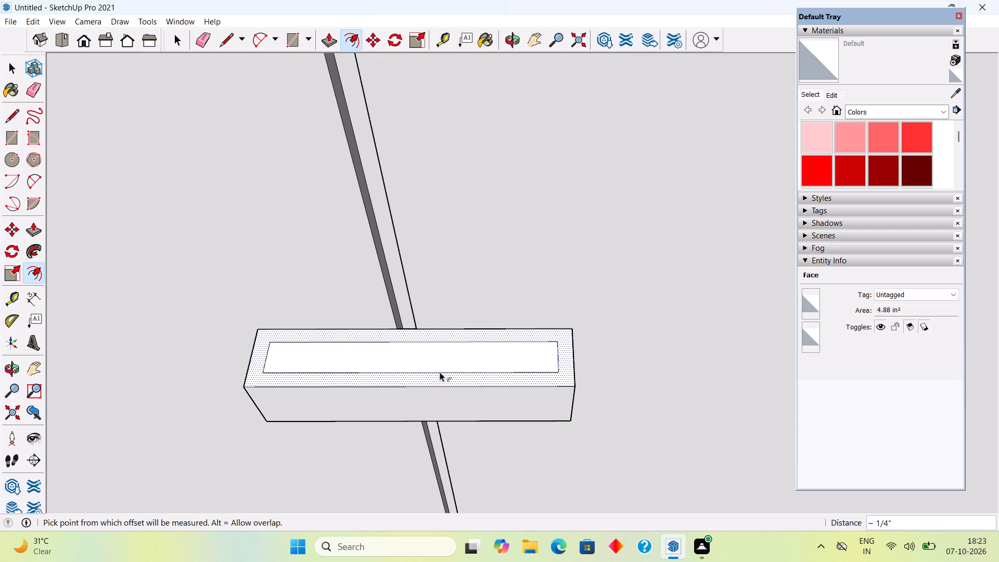
Connect the inset outline's two rear corners to the block's door-side edge and delete the inset's rear edge.
key("l")
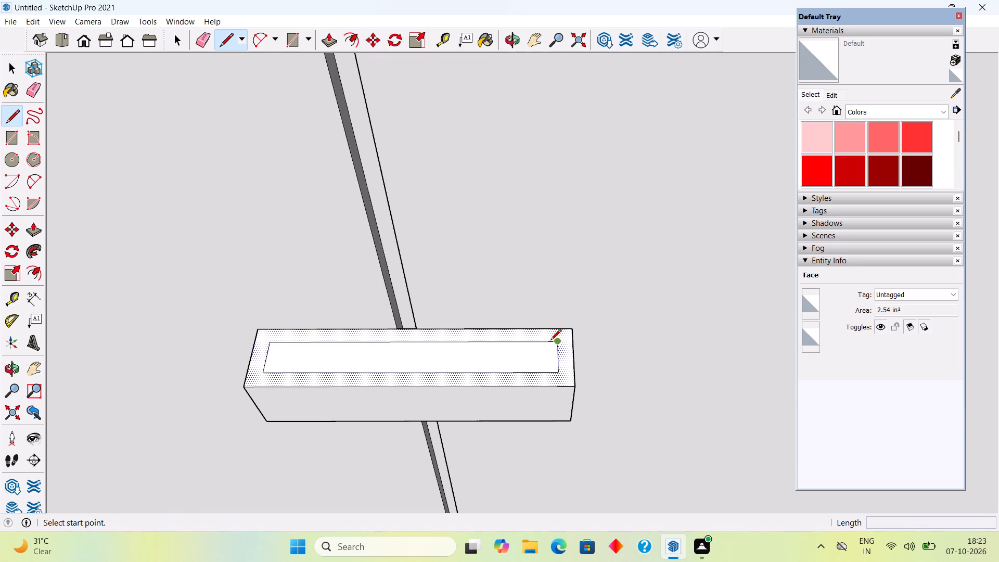
left_click(553, 344)
left_click(557, 330)
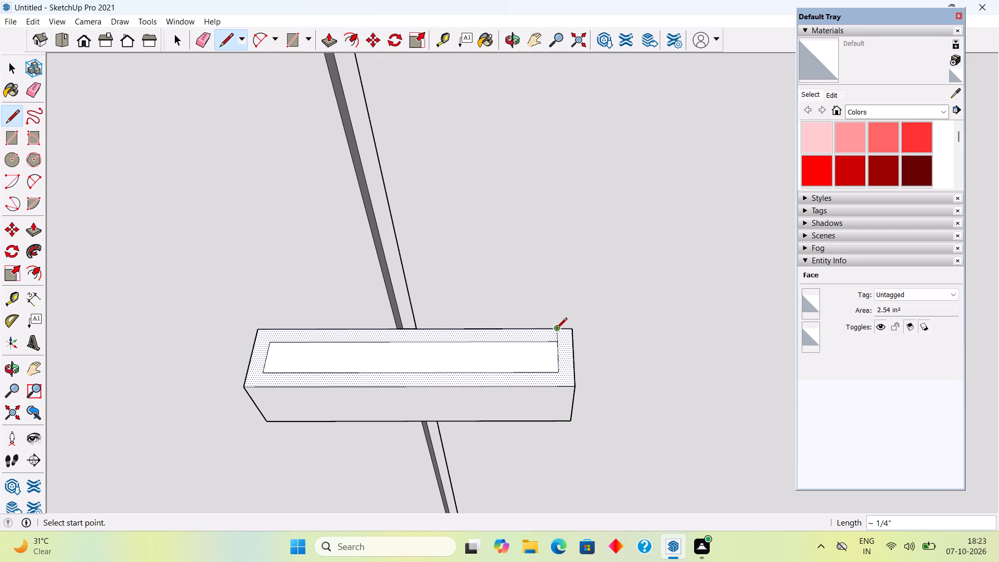
left_click(271, 339)
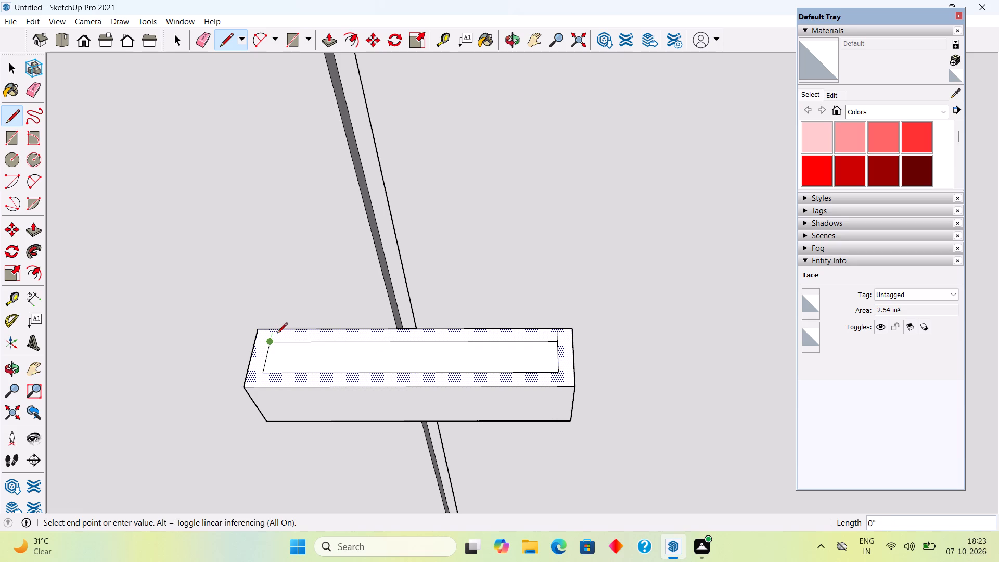
left_click(278, 331)
key("space")
left_click(317, 341)
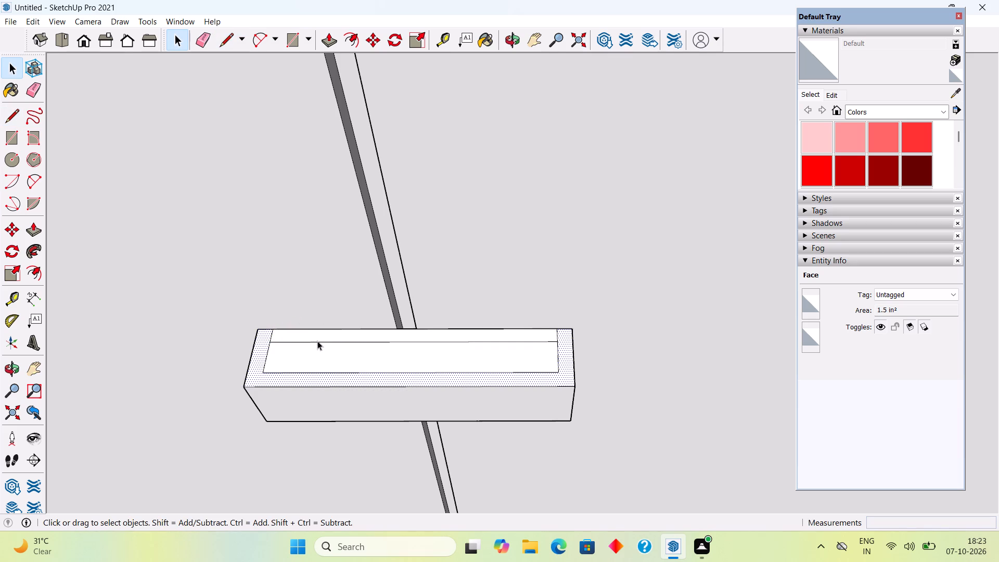
key("Delete")
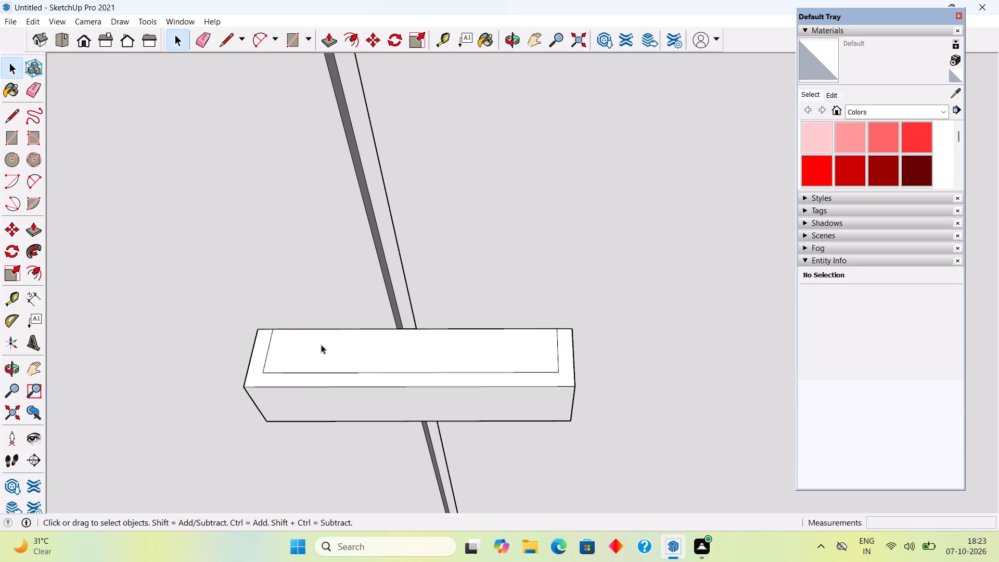
Push the inset top face down about 1 3/16" through the block to hollow it into a U-shaped handle.
left_click(321, 344)
key("p")
left_click(322, 345)
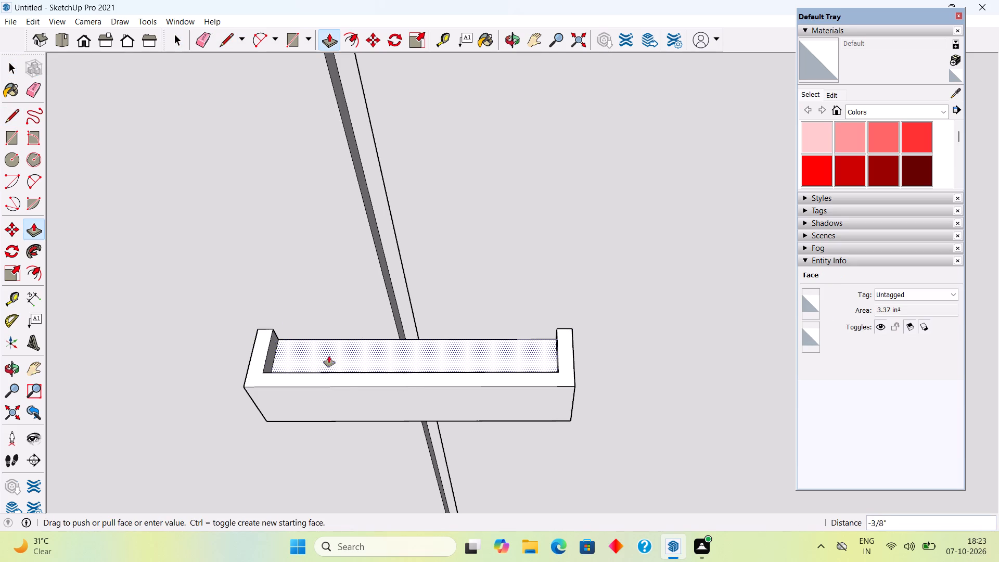
left_click(355, 419)
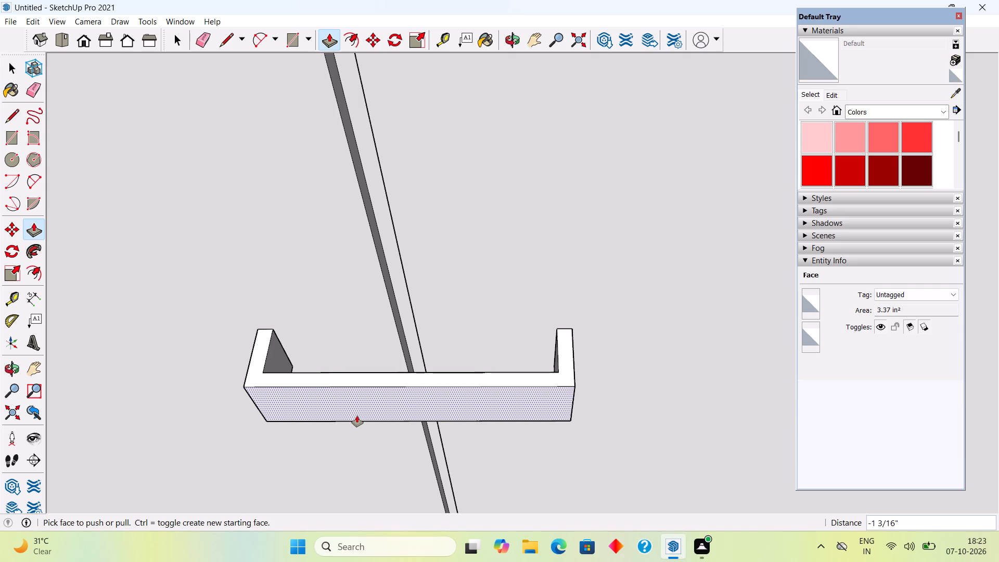
Select all of the U-shaped handle's geometry and make it a group.
key("space")
triple_click(357, 407)
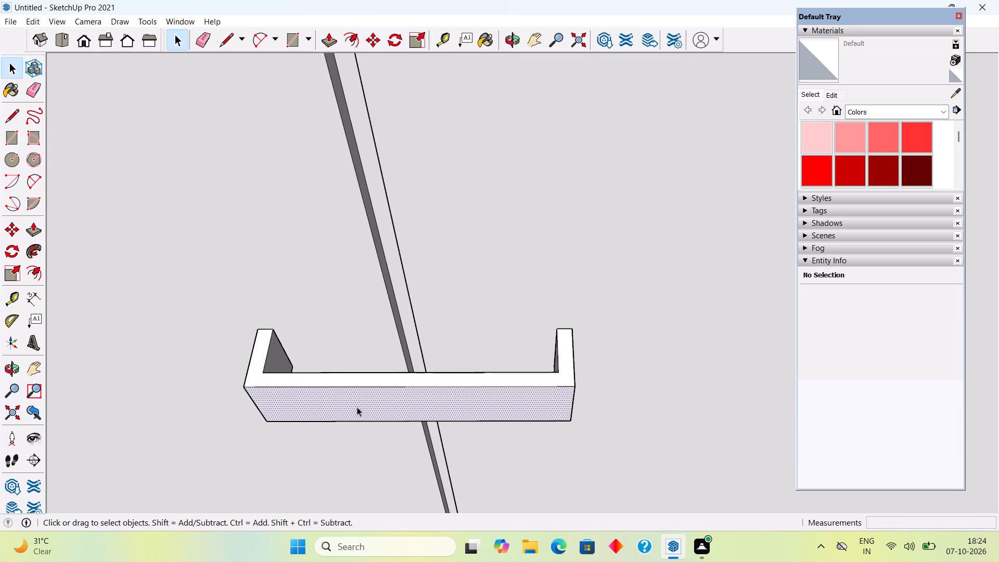
right_click(357, 407)
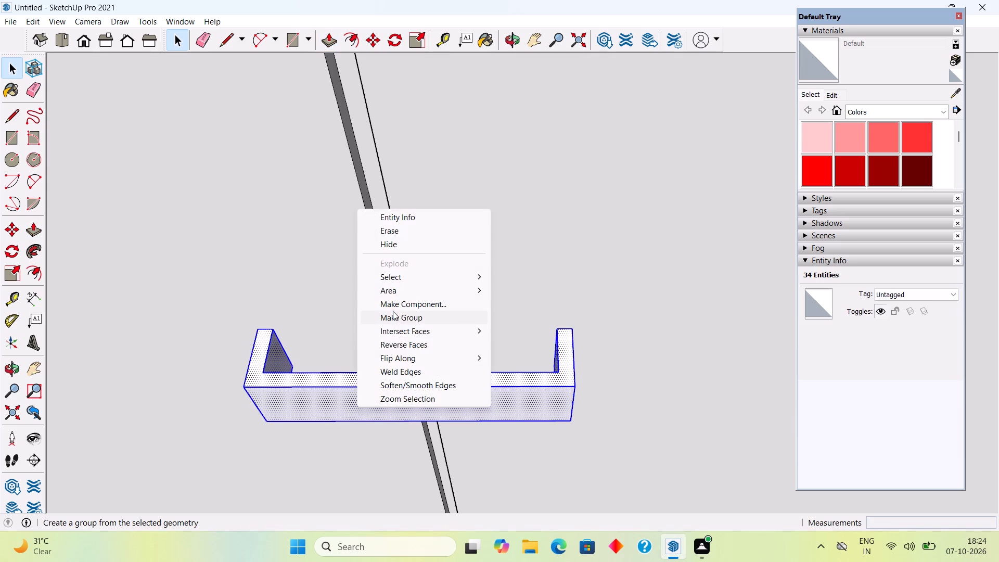
left_click(397, 316)
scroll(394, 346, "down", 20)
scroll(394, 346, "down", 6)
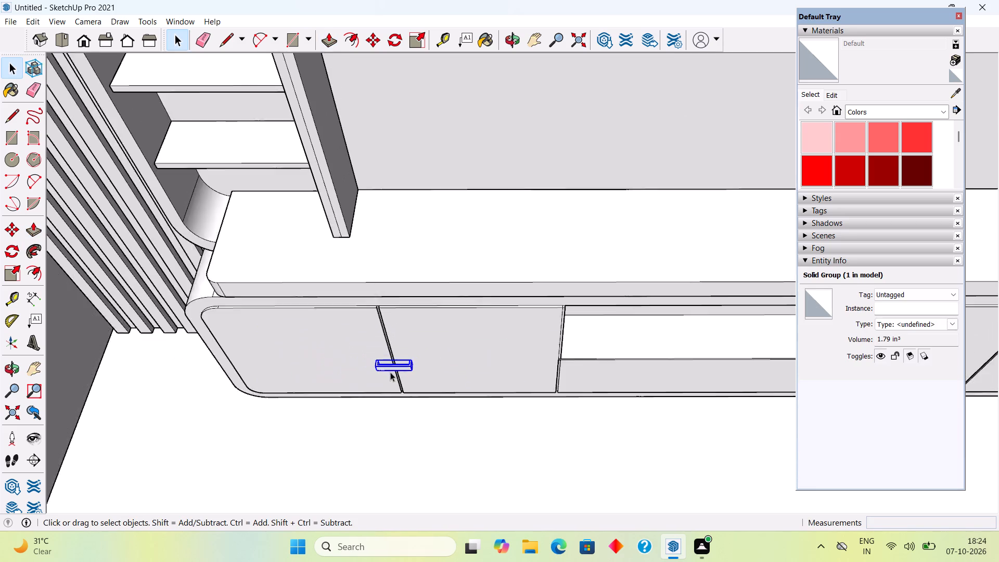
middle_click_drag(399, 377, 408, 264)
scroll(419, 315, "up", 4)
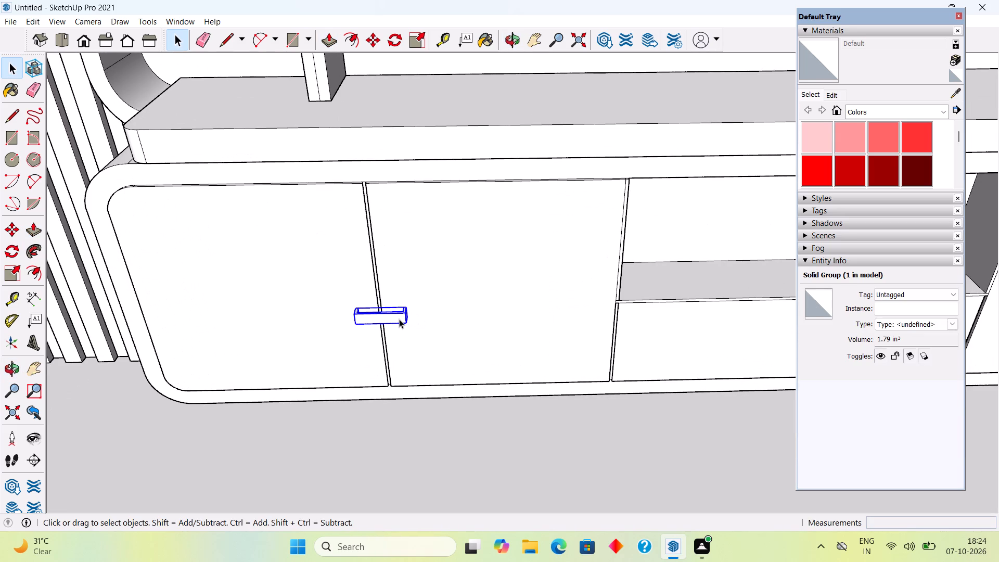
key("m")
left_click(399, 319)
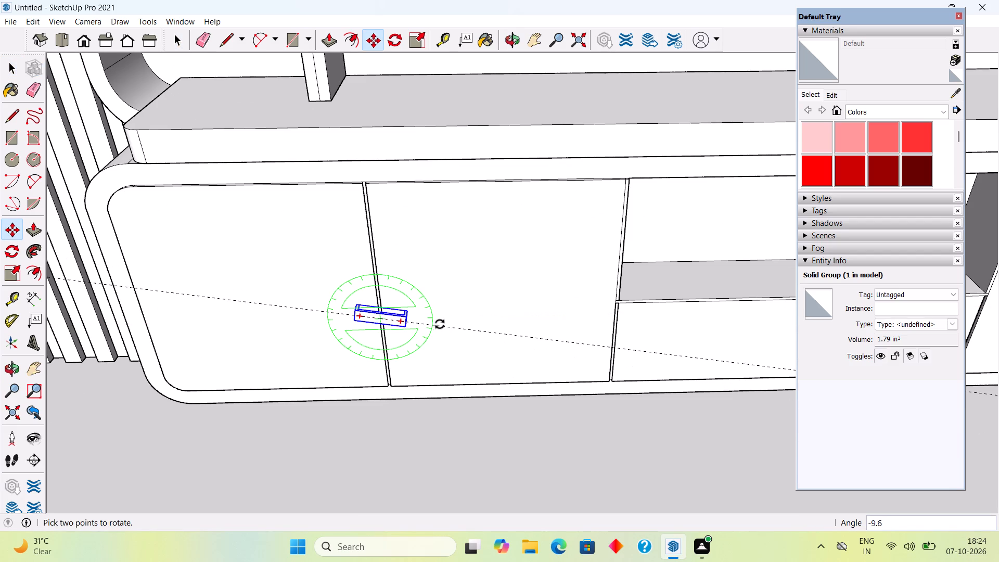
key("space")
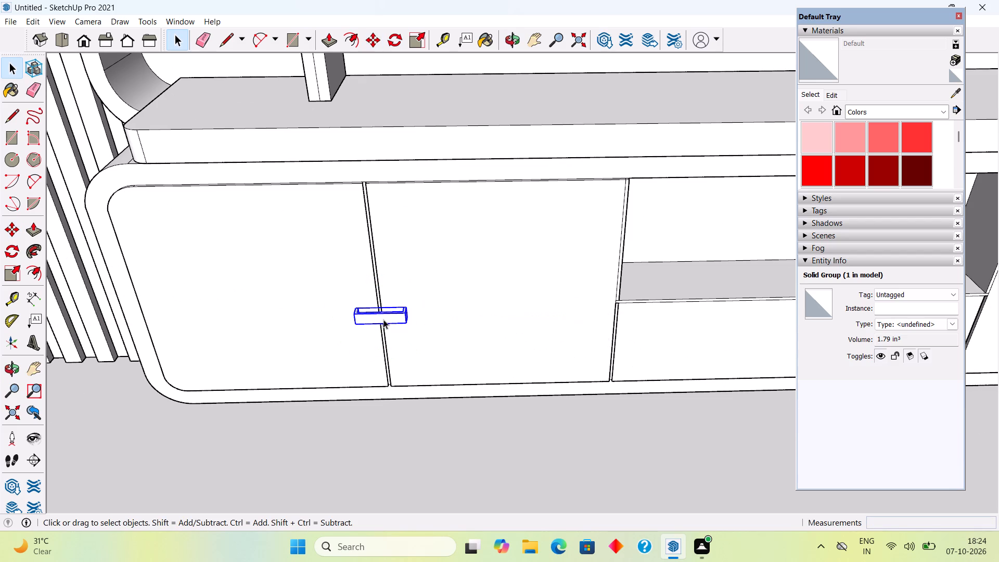
Copy the handle group about 6' 10 11/16" along the cabinet onto the seam between the two doors at the far end.
key("m")
left_click(380, 322)
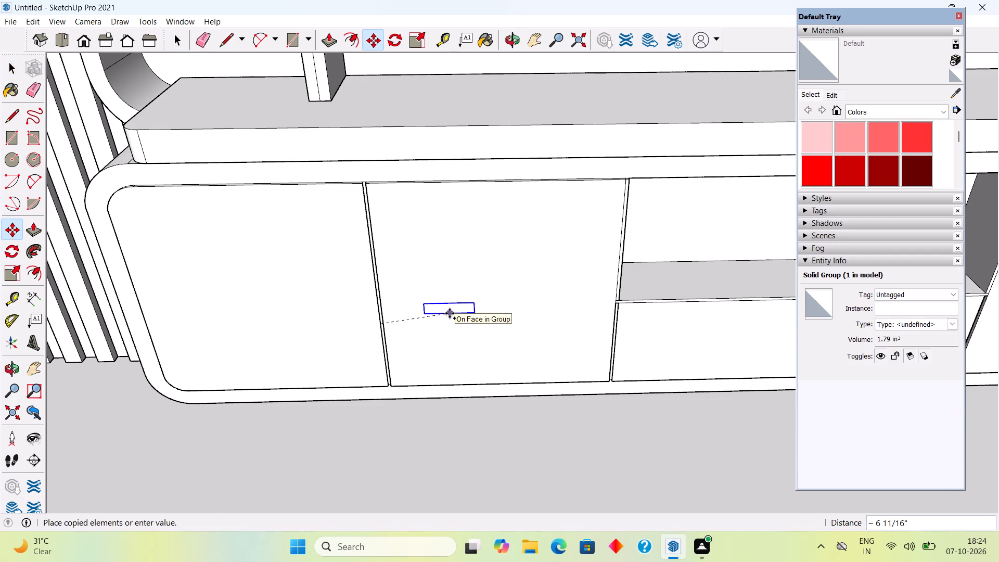
scroll(492, 323, "down", 11)
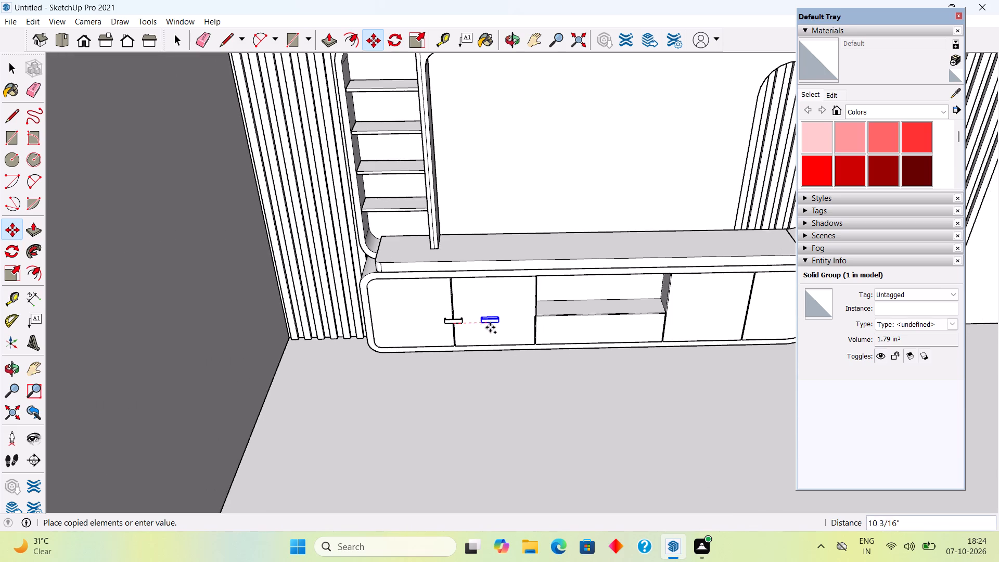
scroll(714, 316, "up", 4)
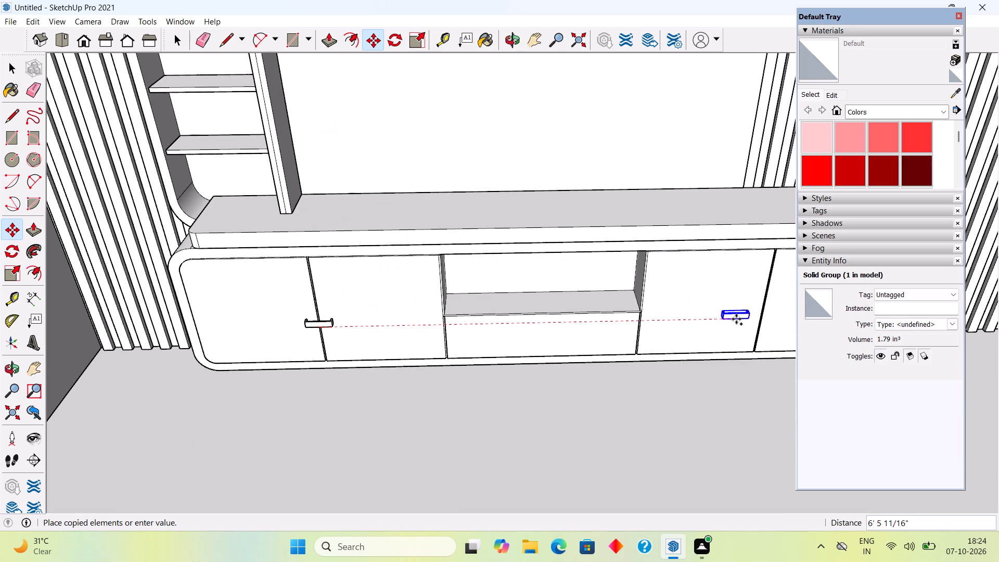
left_click(759, 315)
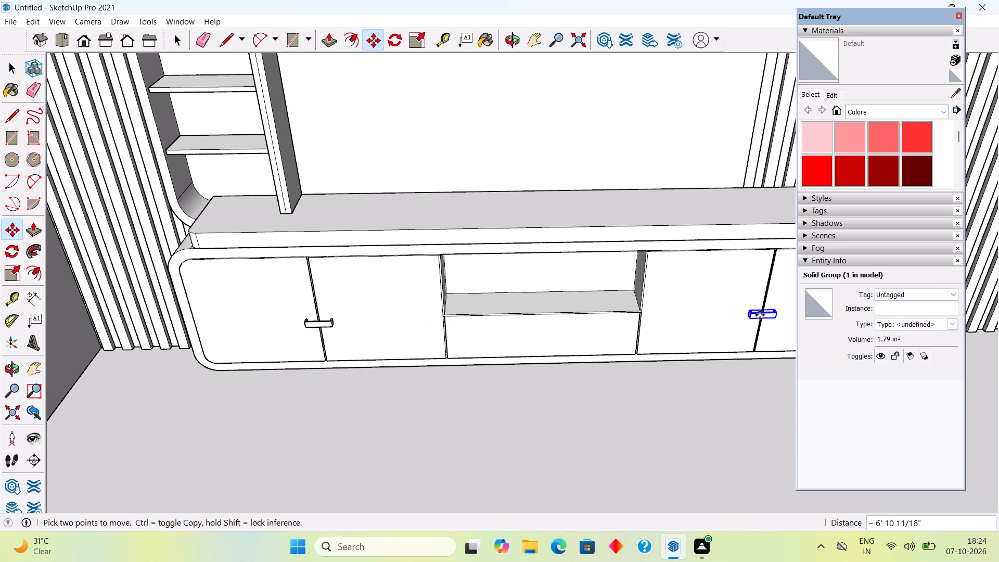
key("space")
scroll(759, 315, "down", 14)
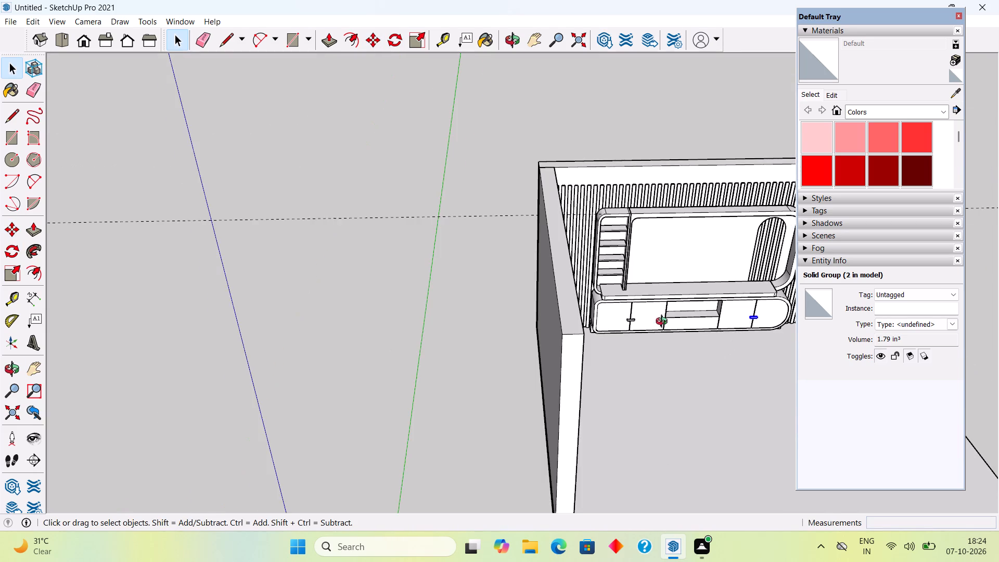
Examine the whole TV wall unit and the junction of the ledge slab with the shelf frame and cabinet.
middle_click_drag(667, 327, 603, 198)
left_click(612, 143)
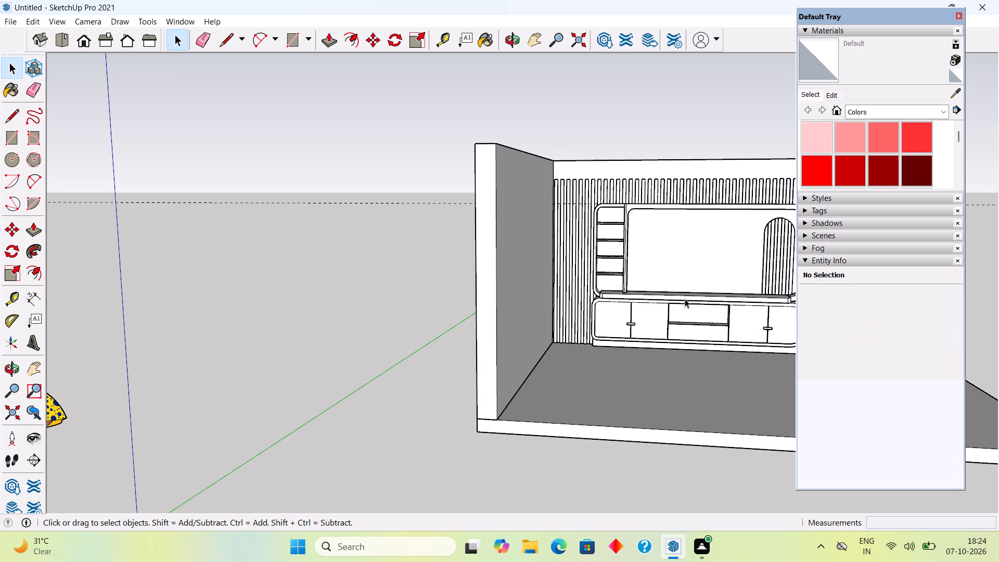
middle_click_drag(685, 299, 504, 298, "shift")
middle_click_drag(606, 360, 682, 354)
scroll(682, 354, "up", 1)
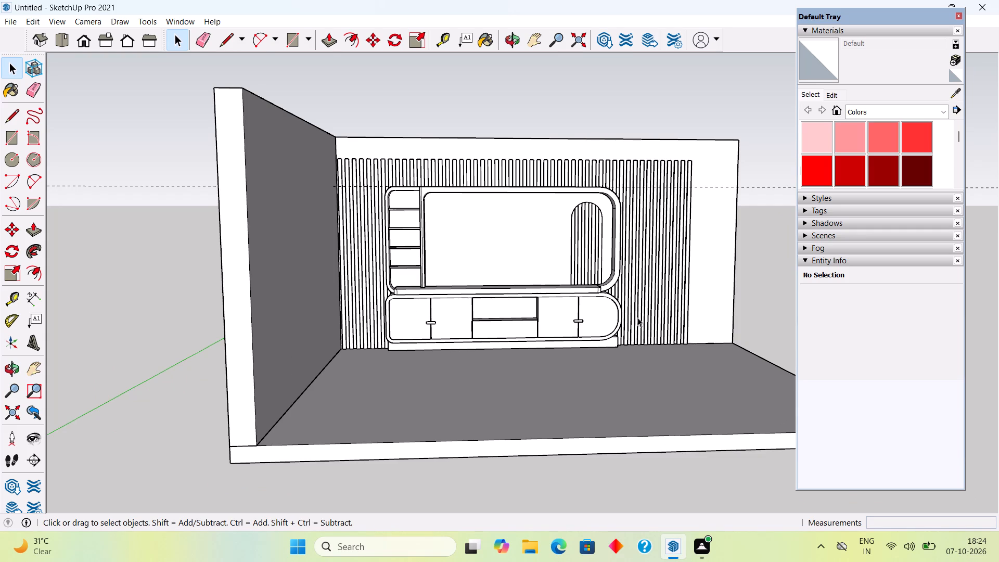
scroll(479, 287, "up", 5)
middle_click_drag(451, 287, 419, 408)
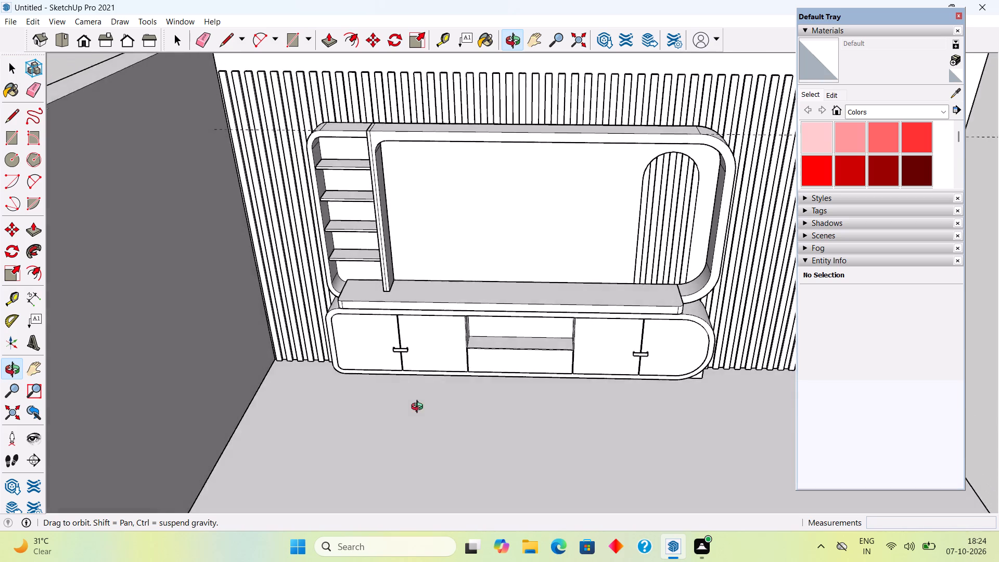
middle_click_drag(419, 408, 464, 408)
scroll(344, 328, "up", 2)
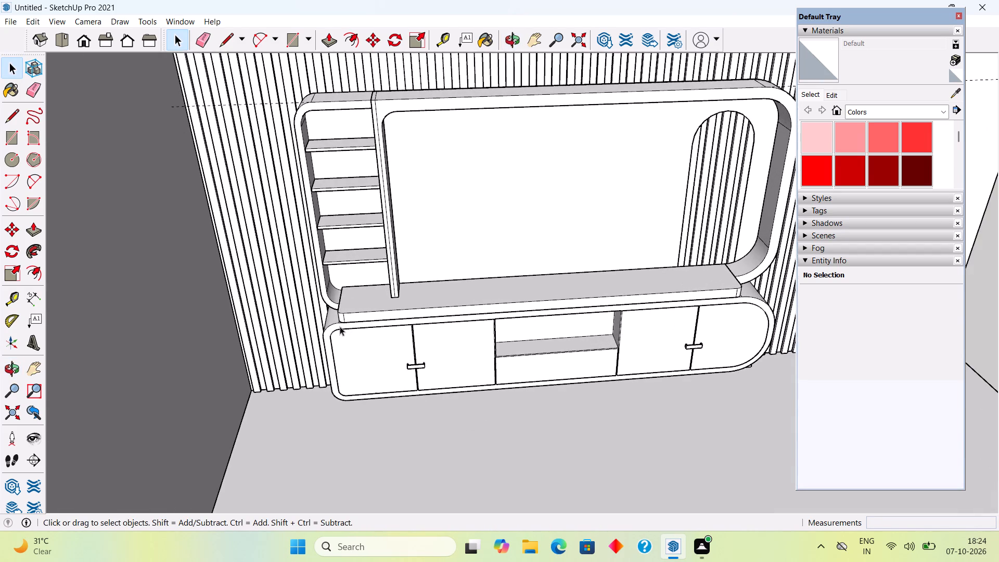
scroll(331, 323, "up", 7)
middle_click_drag(349, 313, 469, 281)
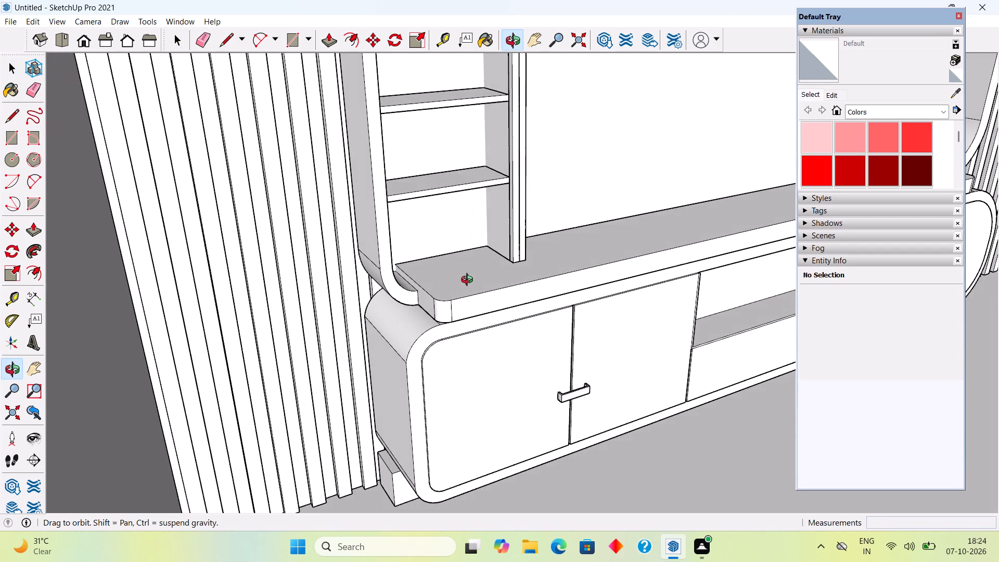
middle_click_drag(469, 281, 366, 252)
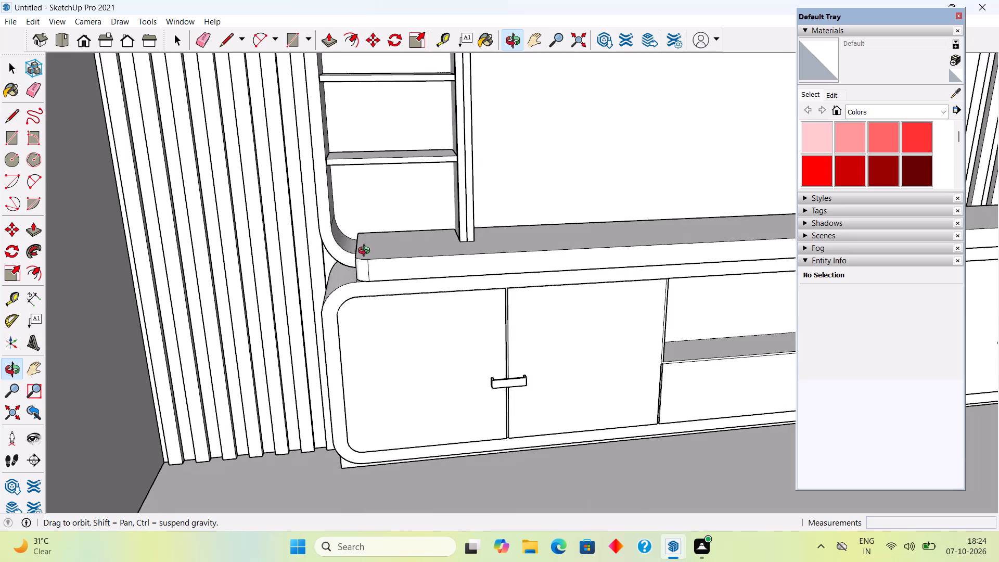
middle_click_drag(366, 252, 337, 248)
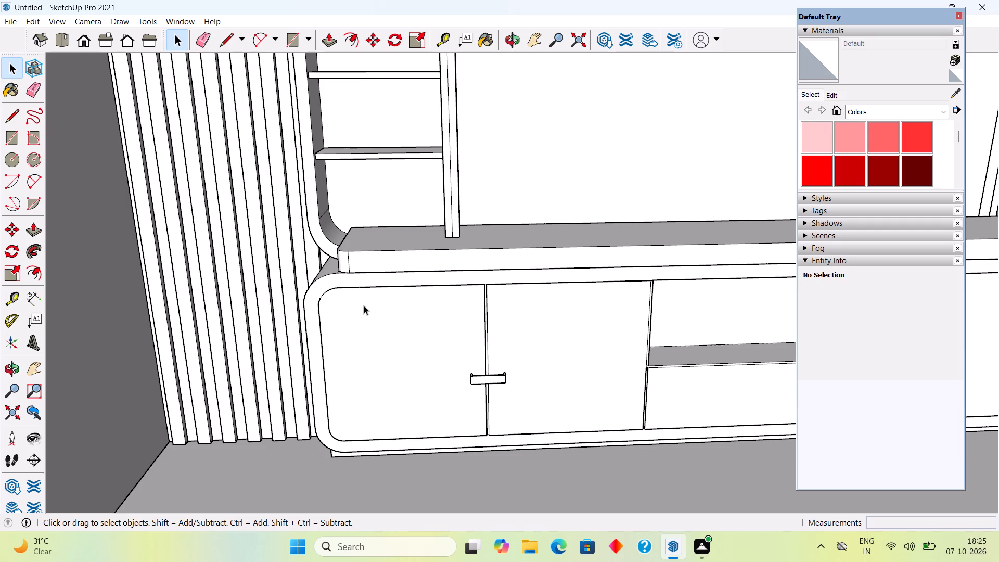
Delete the ledge slab group lying between the cabinet and the TV frame.
scroll(364, 305, "down", 6)
left_click(446, 272)
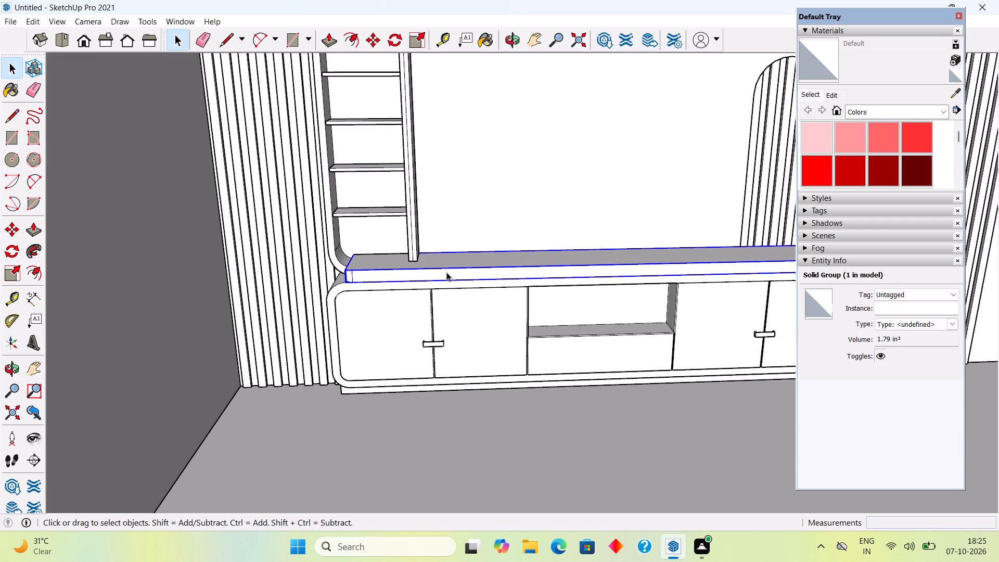
key("BackSpace")
key("Delete")
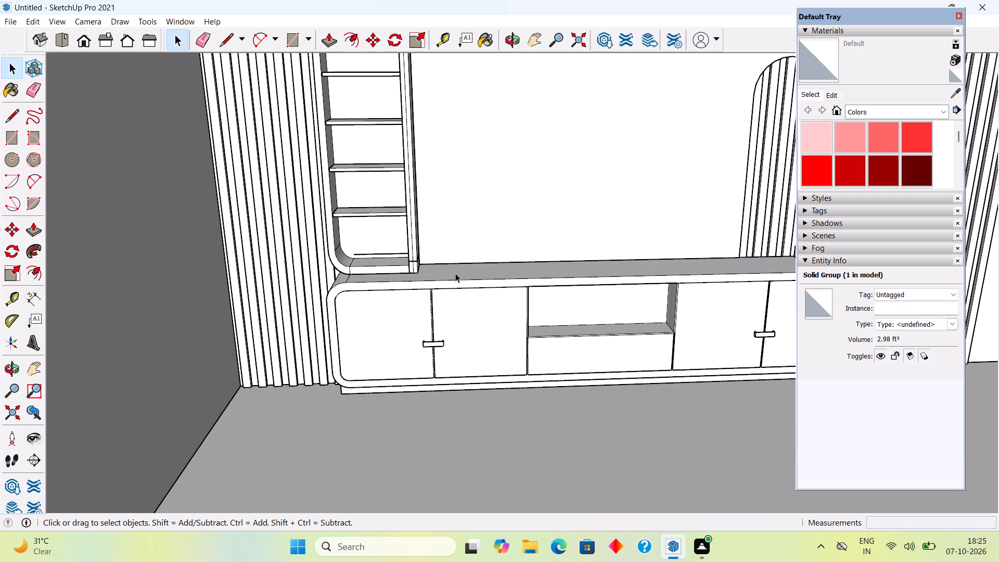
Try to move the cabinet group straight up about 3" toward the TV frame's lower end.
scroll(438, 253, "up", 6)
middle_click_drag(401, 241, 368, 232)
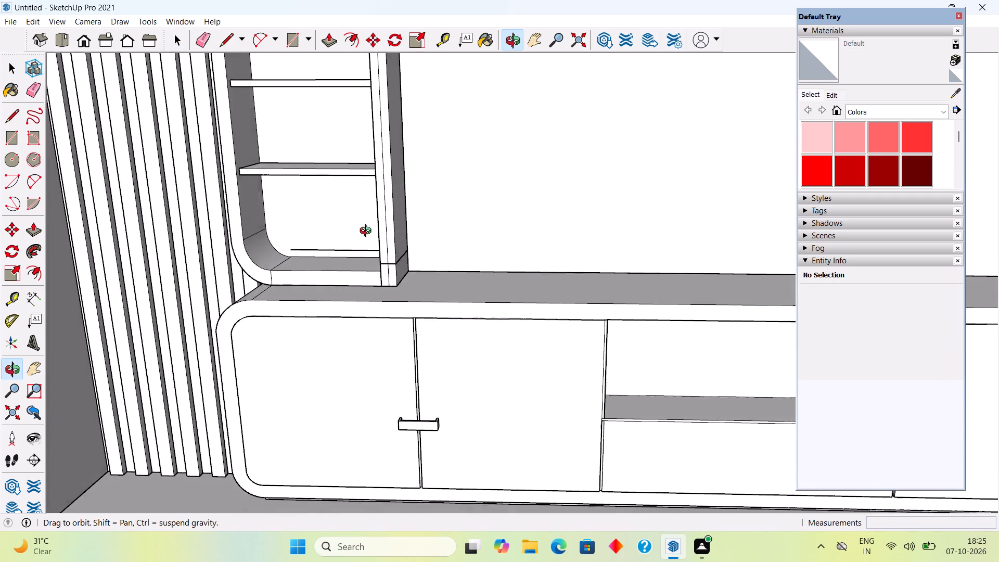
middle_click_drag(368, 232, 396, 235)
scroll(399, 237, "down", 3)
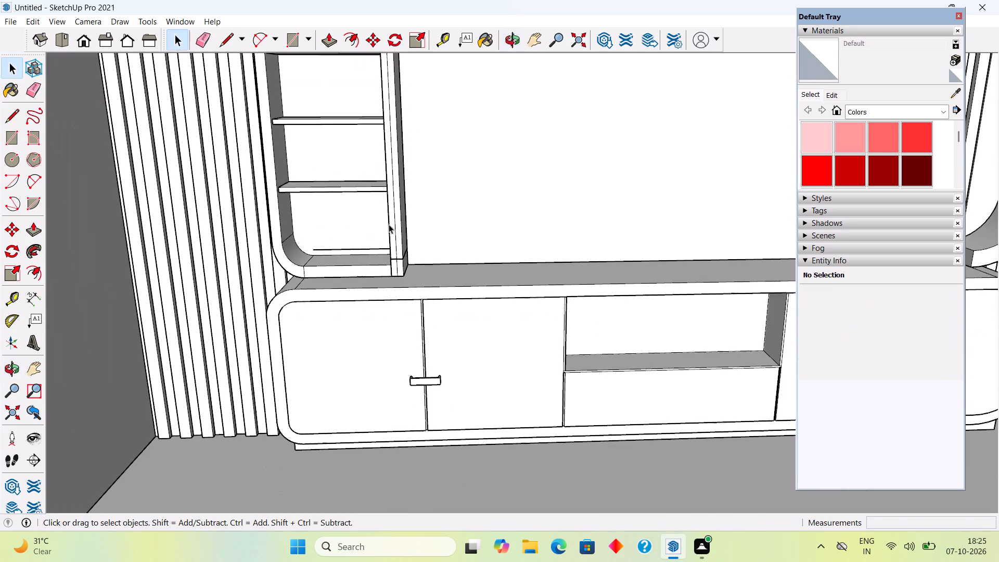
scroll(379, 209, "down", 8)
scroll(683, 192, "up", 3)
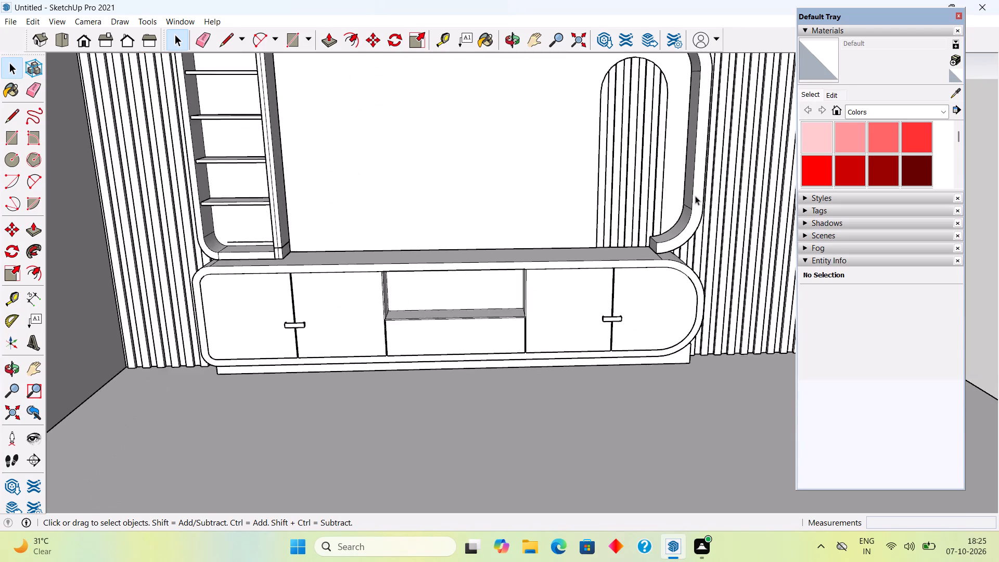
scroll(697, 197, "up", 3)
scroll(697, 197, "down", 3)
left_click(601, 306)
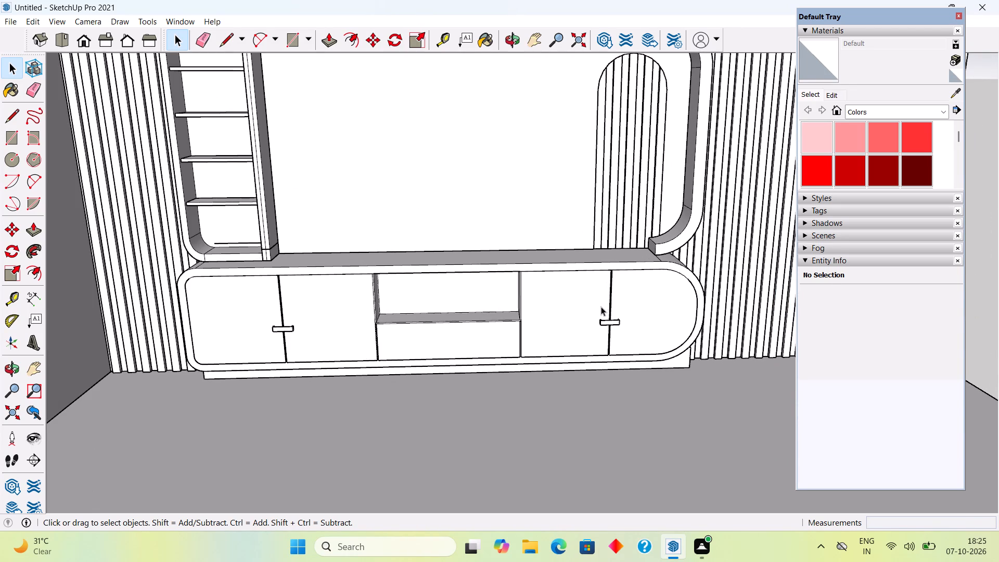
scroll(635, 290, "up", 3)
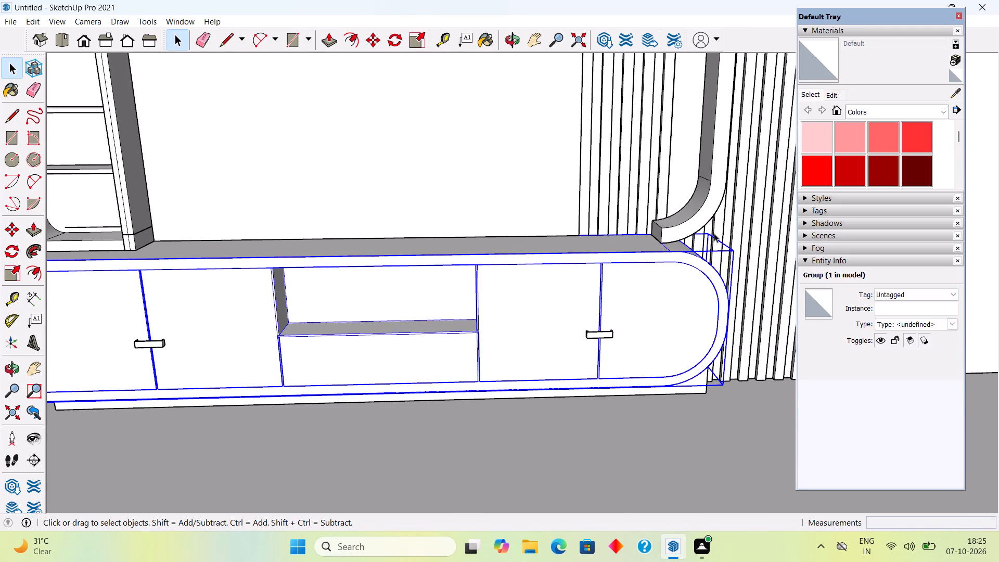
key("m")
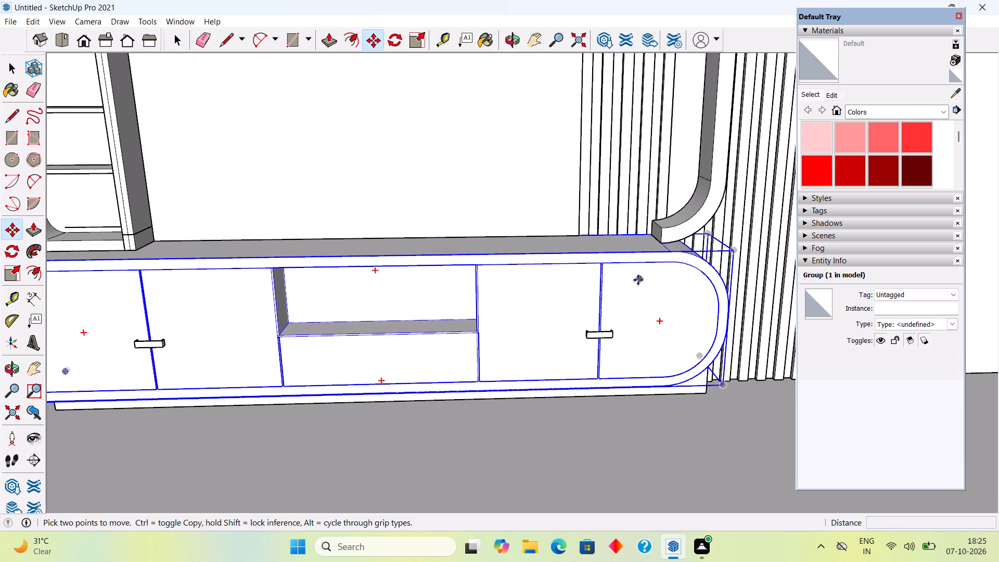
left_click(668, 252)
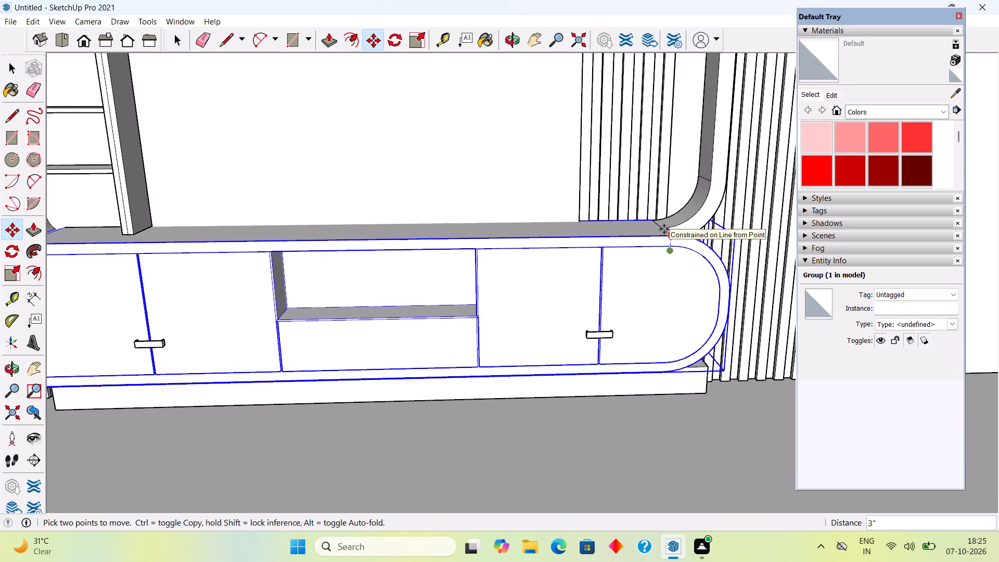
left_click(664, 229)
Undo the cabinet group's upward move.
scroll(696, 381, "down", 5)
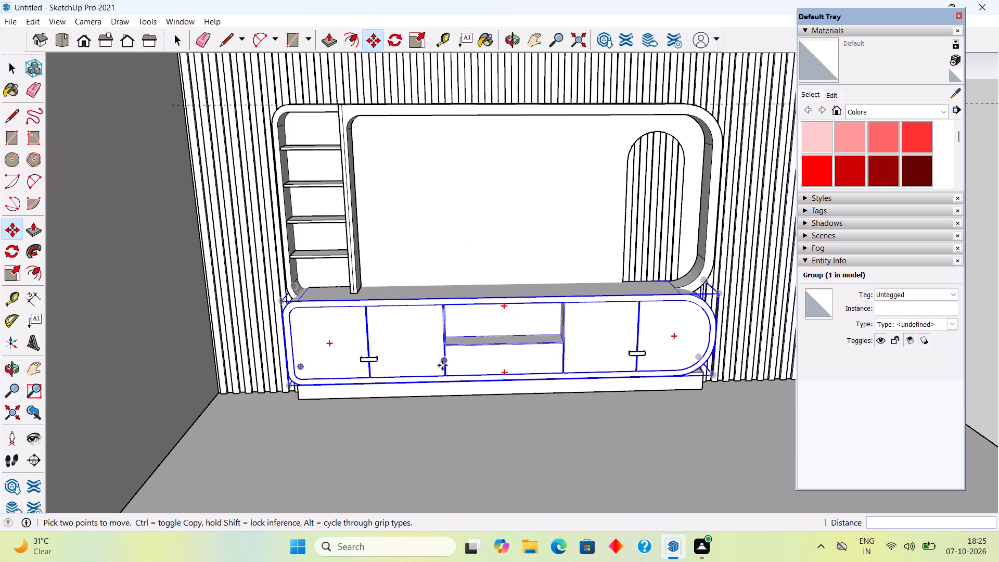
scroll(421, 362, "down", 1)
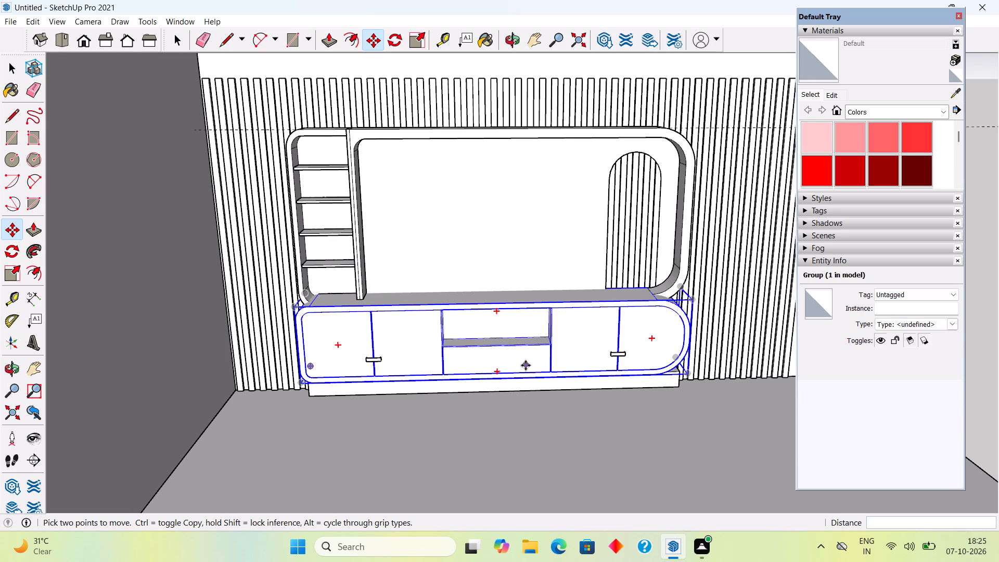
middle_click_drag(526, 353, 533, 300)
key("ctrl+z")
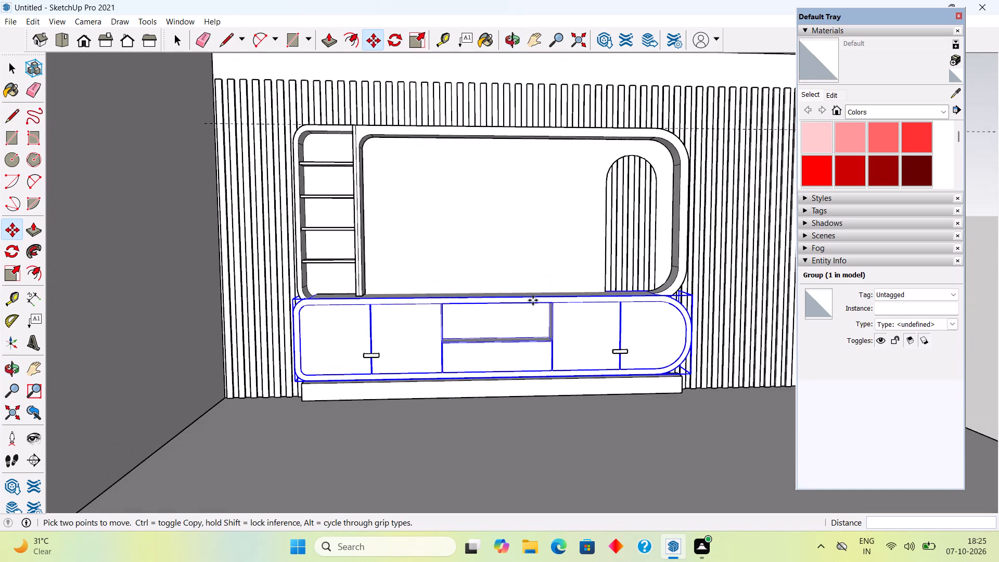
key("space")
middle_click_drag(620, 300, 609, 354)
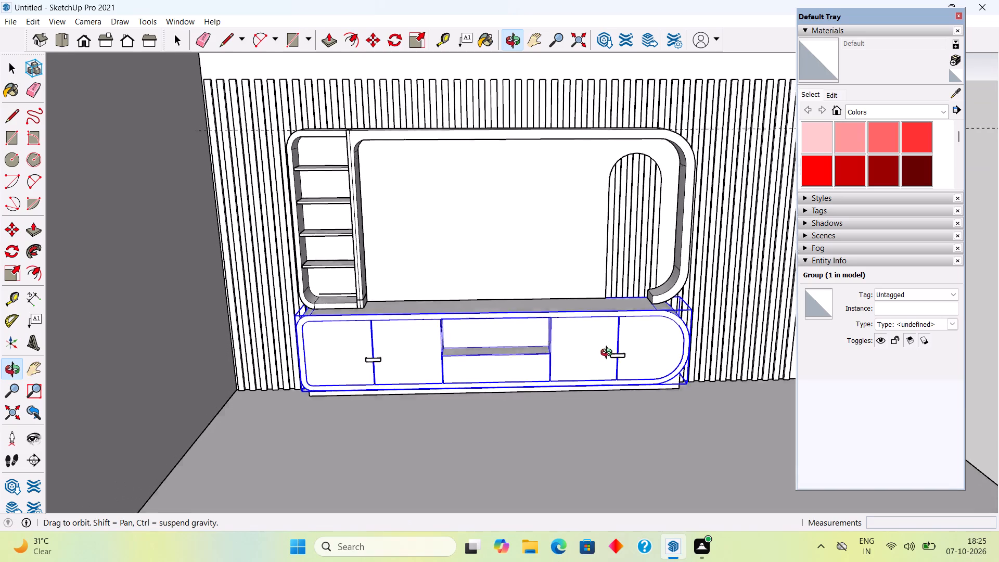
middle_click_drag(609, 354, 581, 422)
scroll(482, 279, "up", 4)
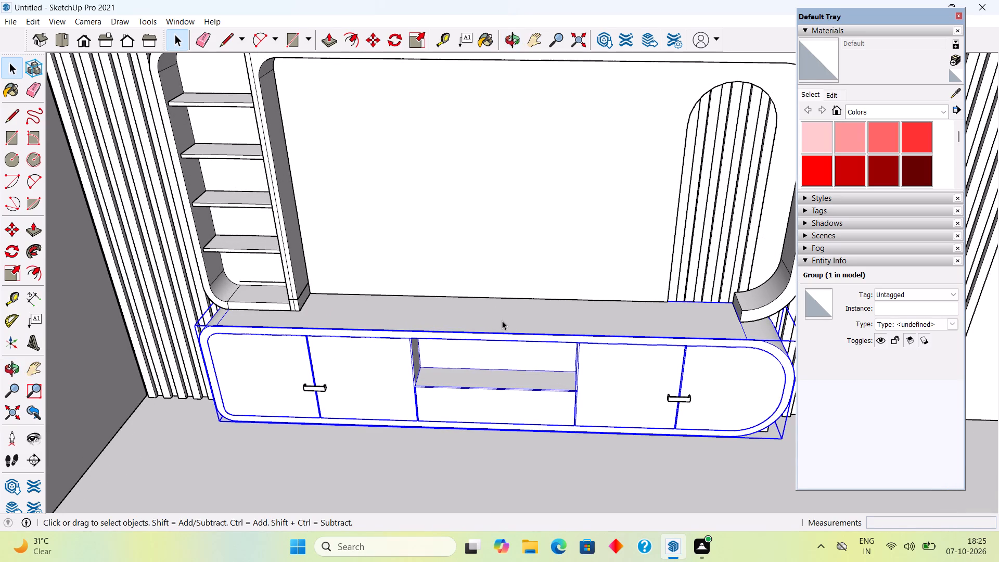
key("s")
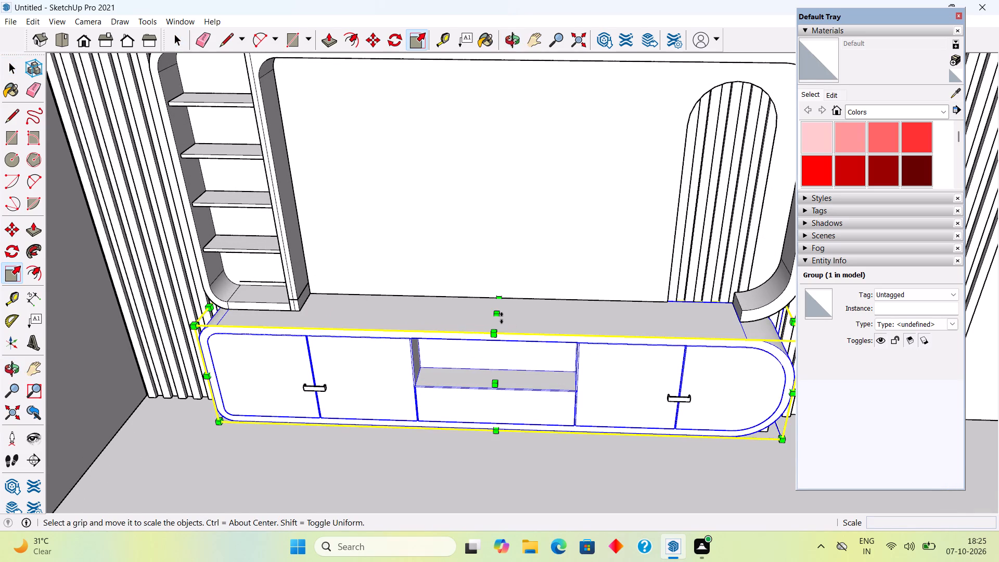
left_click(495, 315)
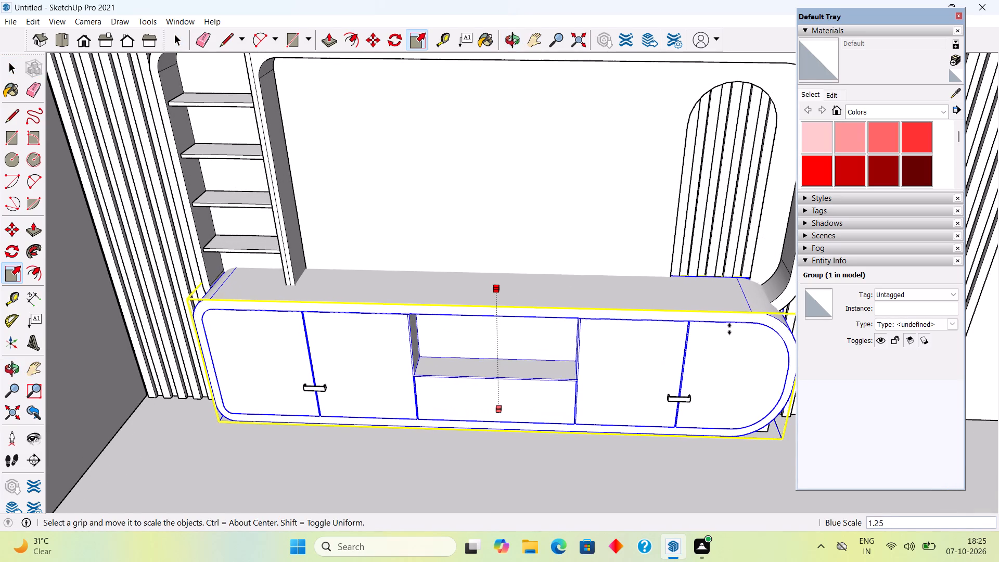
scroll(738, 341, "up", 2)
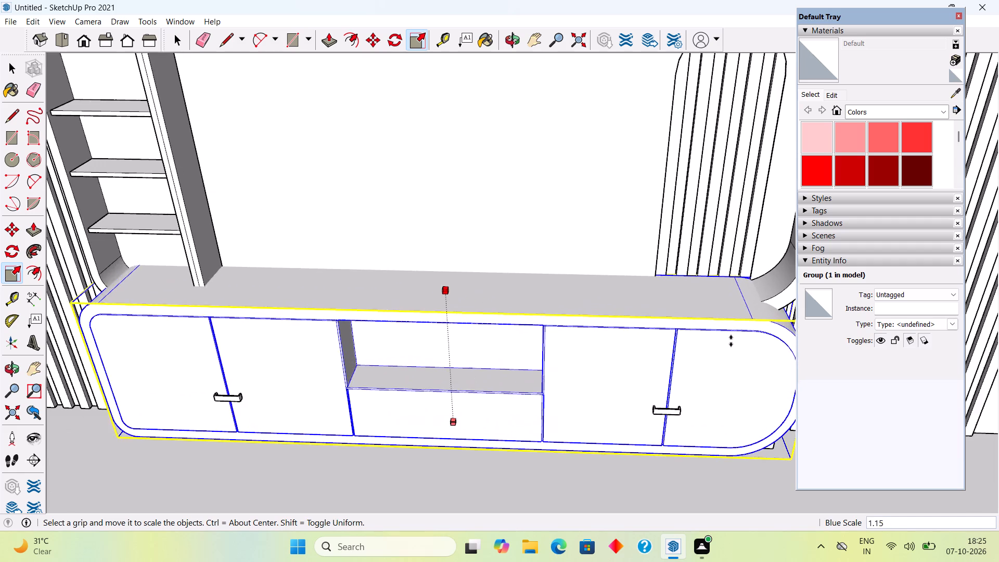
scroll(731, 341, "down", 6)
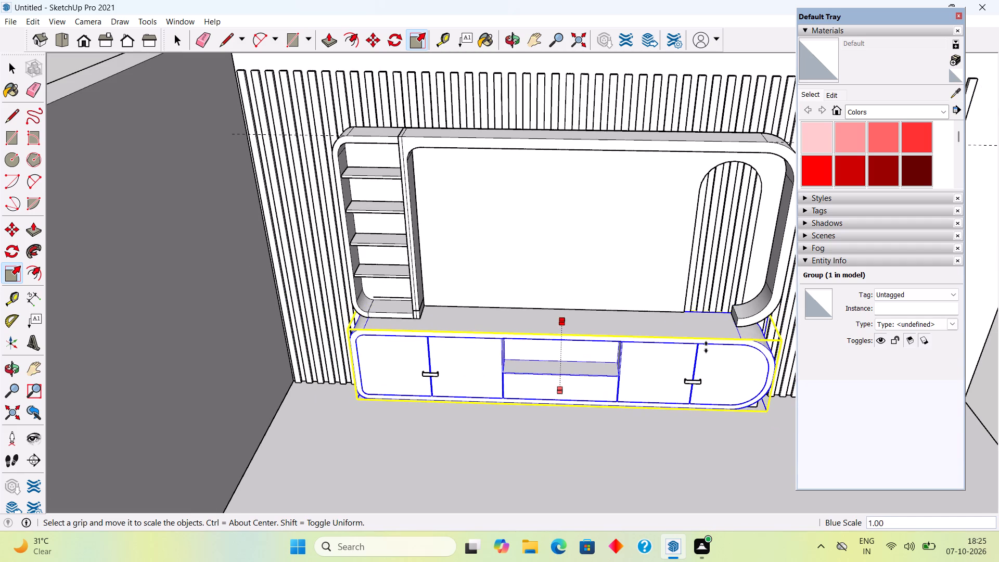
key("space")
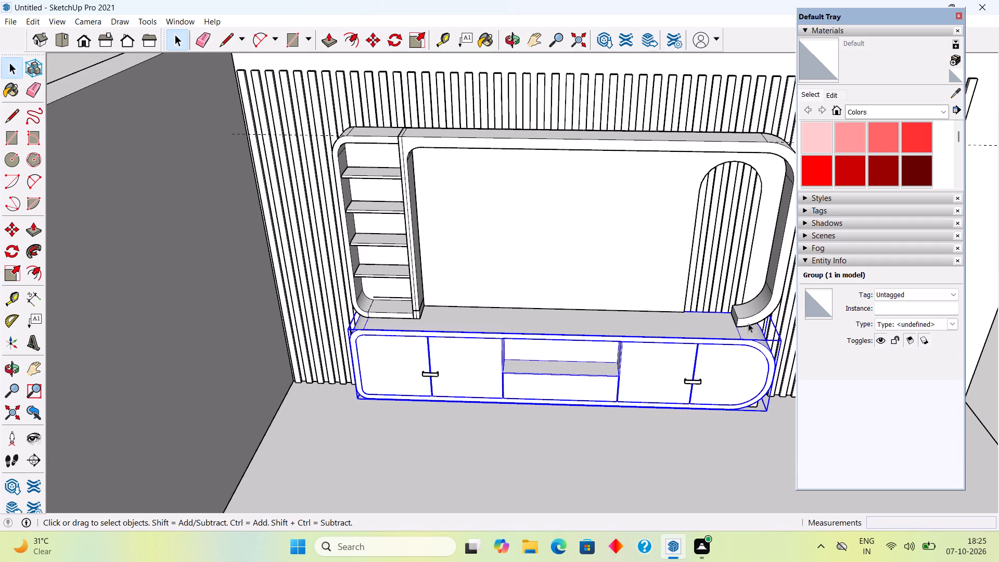
Scale the cabinet group upward along the blue axis by about 1.12 so its top closes the gap under the TV frame.
key("s")
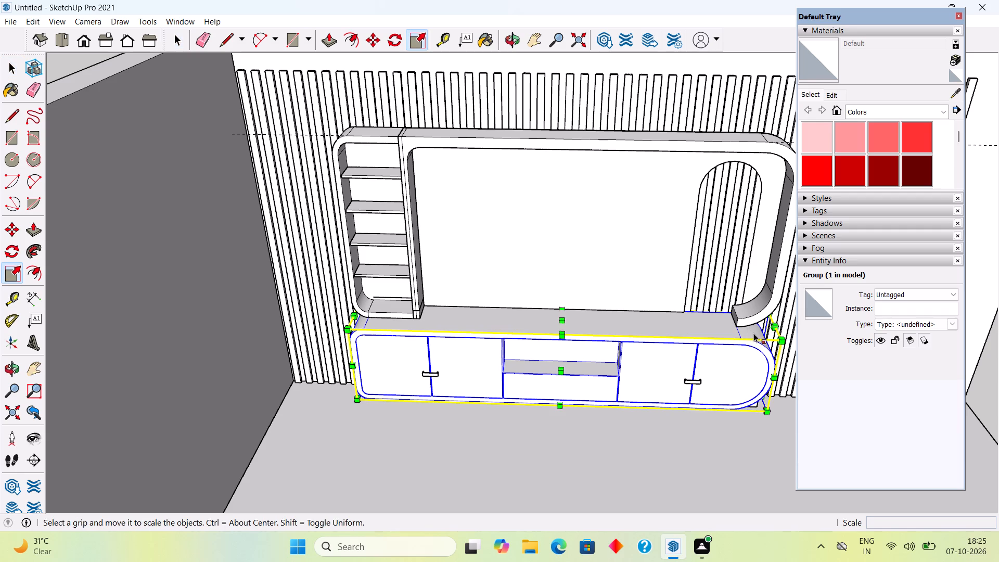
left_click(562, 323)
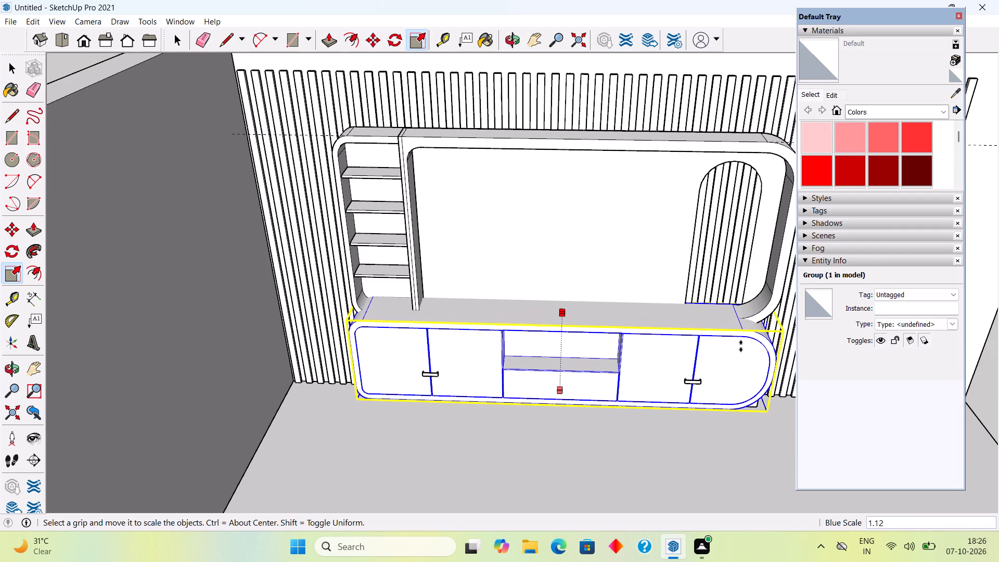
left_click(741, 346)
scroll(735, 368, "down", 6)
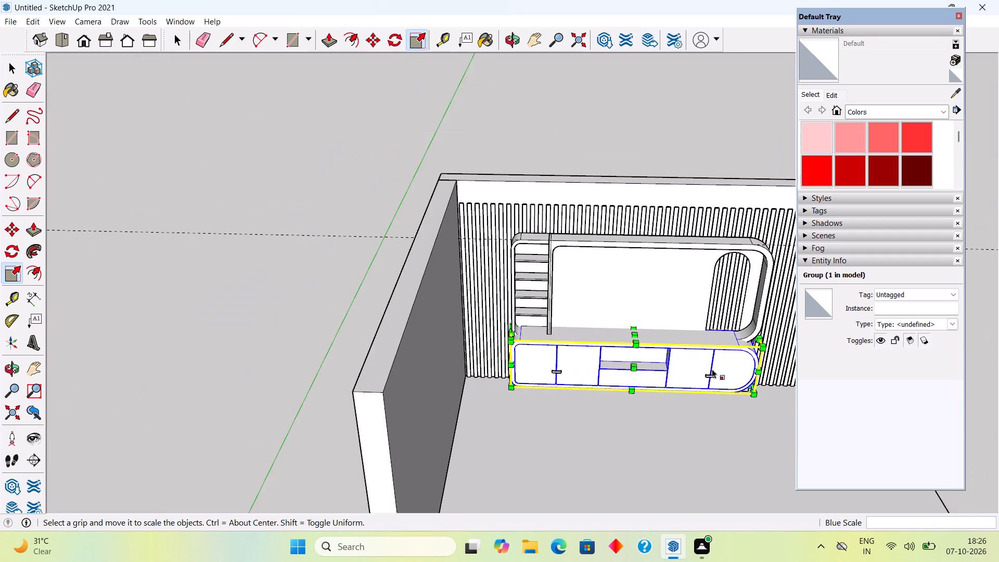
middle_click_drag(682, 339, 446, 168)
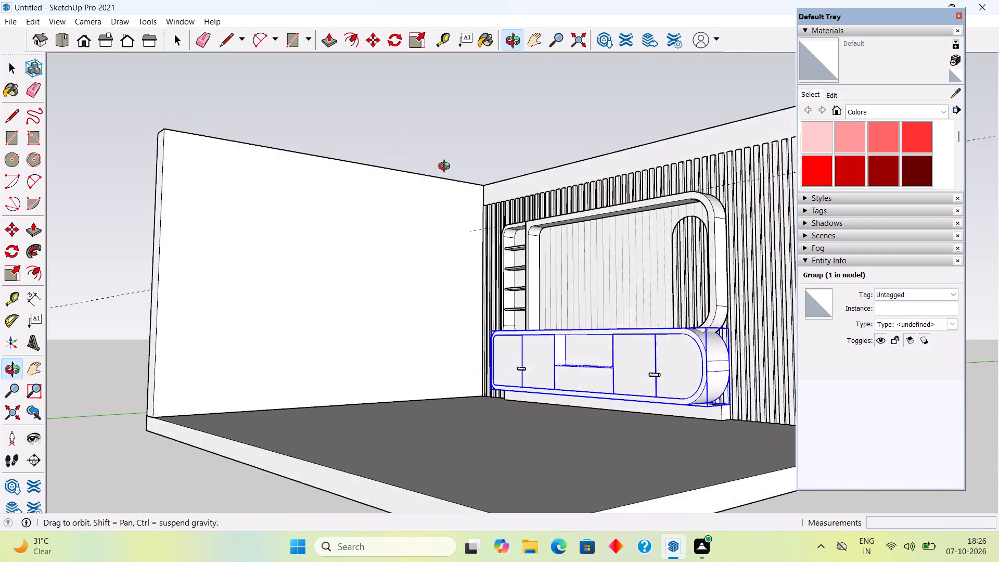
middle_click_drag(446, 168, 537, 208)
key("space")
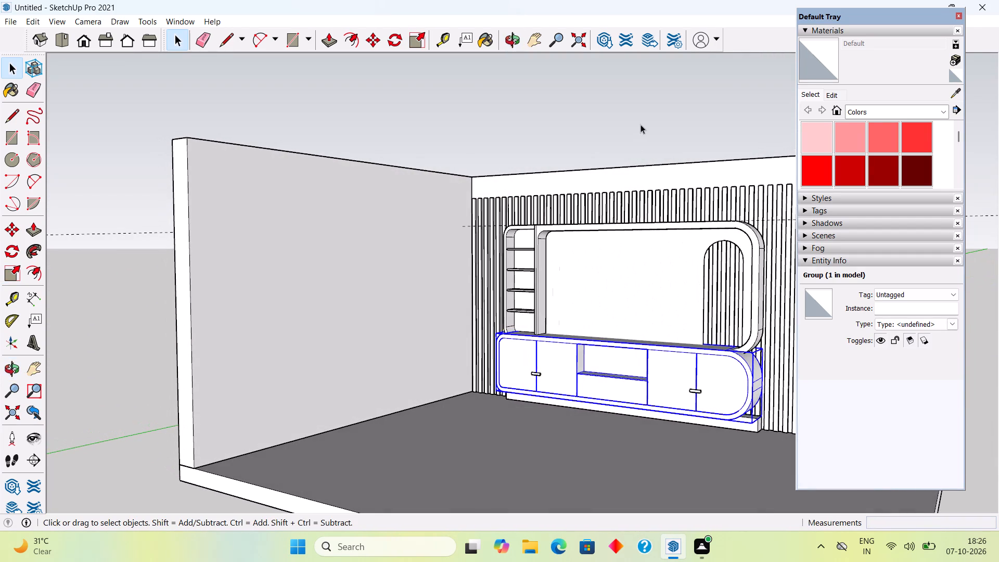
left_click(641, 124)
Examine the junction between the scaled cabinet's top and the shelf frame's lower corner.
middle_click_drag(613, 360, 830, 440)
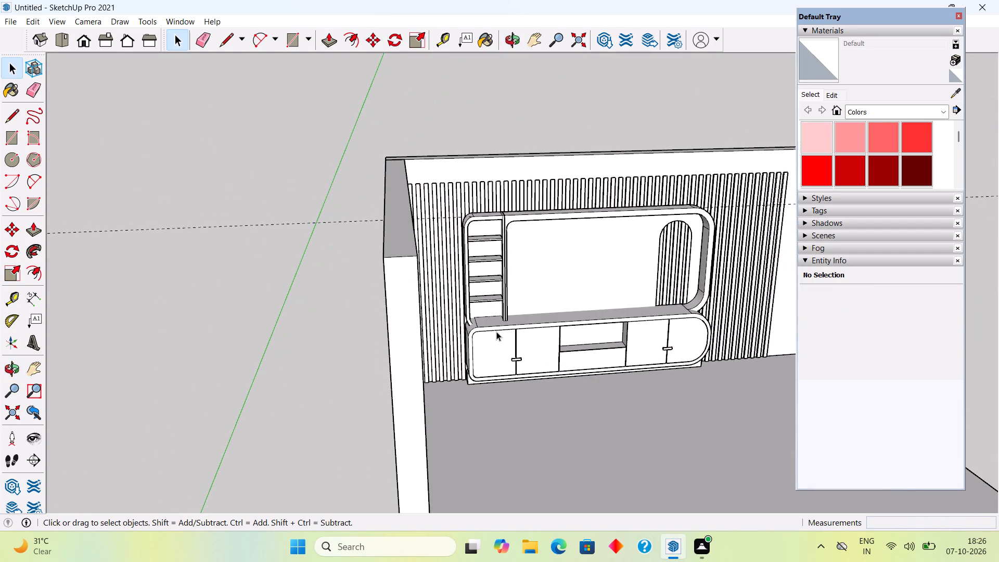
scroll(489, 327, "up", 9)
middle_click_drag(475, 336, 470, 388)
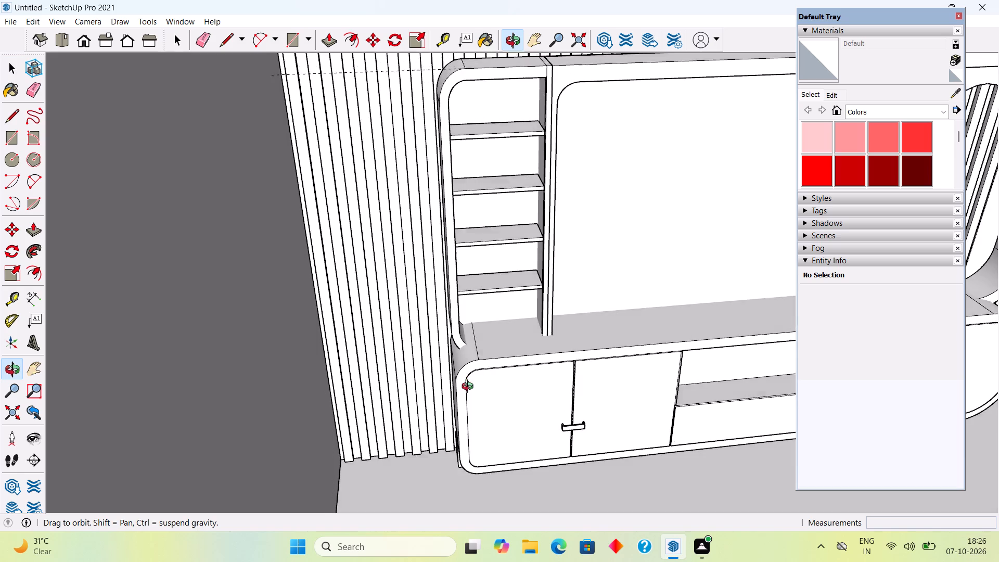
middle_click_drag(470, 388, 459, 307)
scroll(459, 307, "down", 4)
scroll(514, 362, "down", 5)
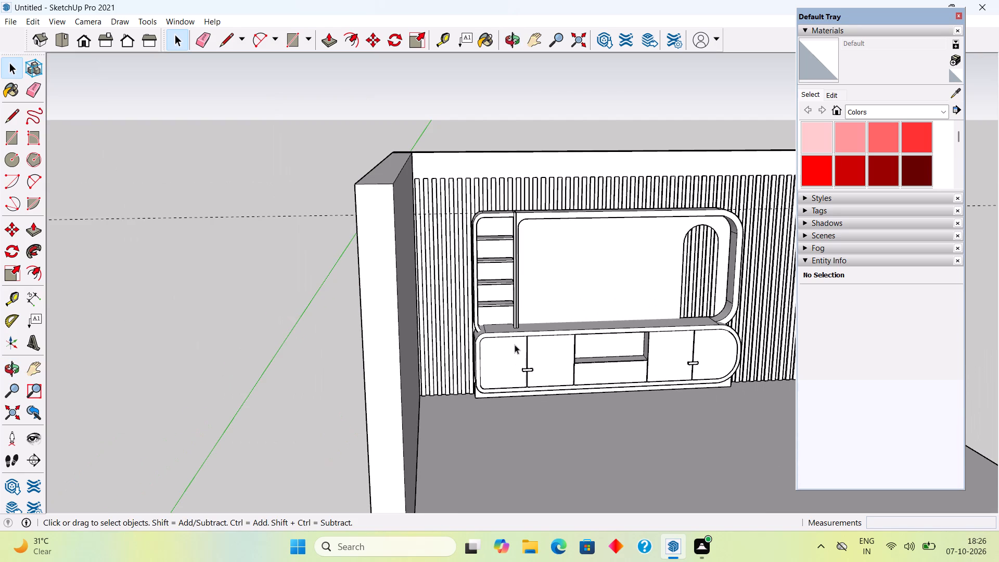
Scale the shelf group outward along the red axis by about 1.13, toward the side wall, so it lines up with the cabinet's end.
scroll(464, 306, "up", 4)
scroll(508, 286, "up", 1)
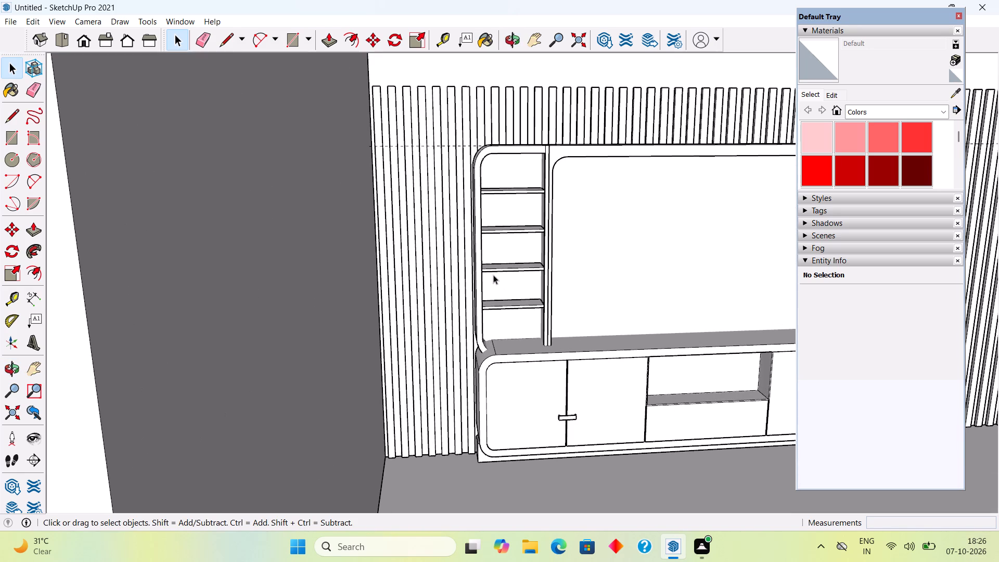
middle_click_drag(492, 274, 502, 299)
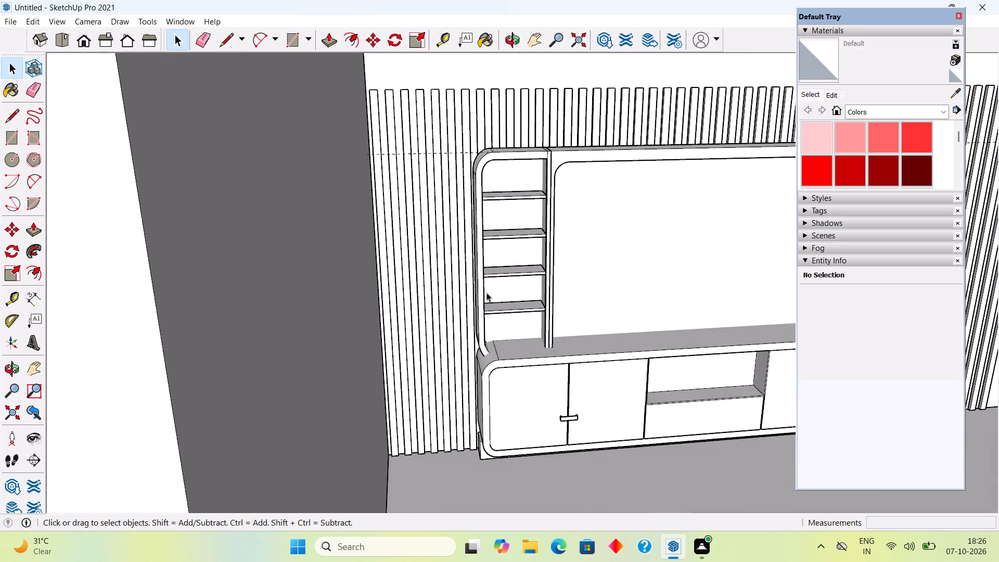
scroll(486, 292, "up", 3)
left_click(480, 291)
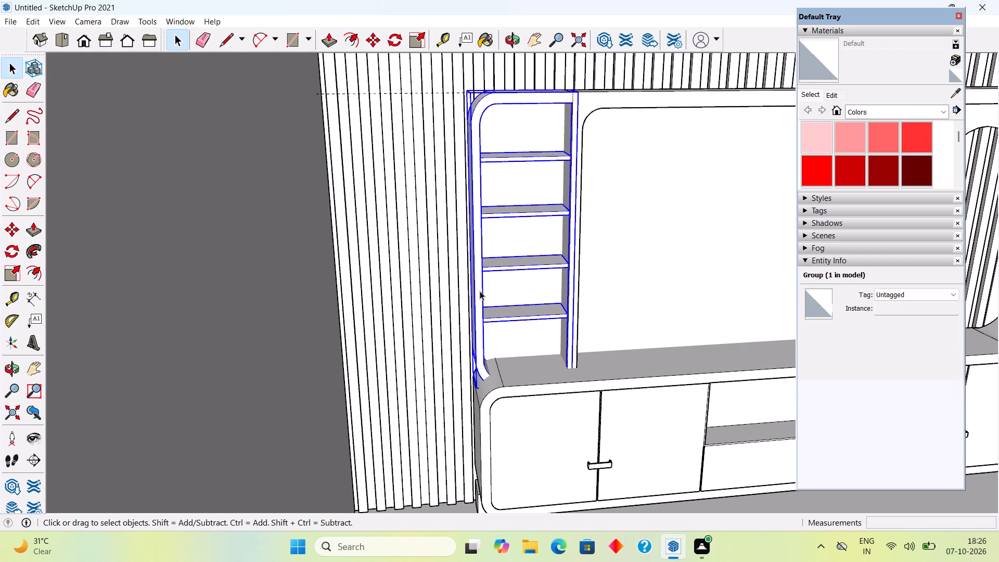
key("s")
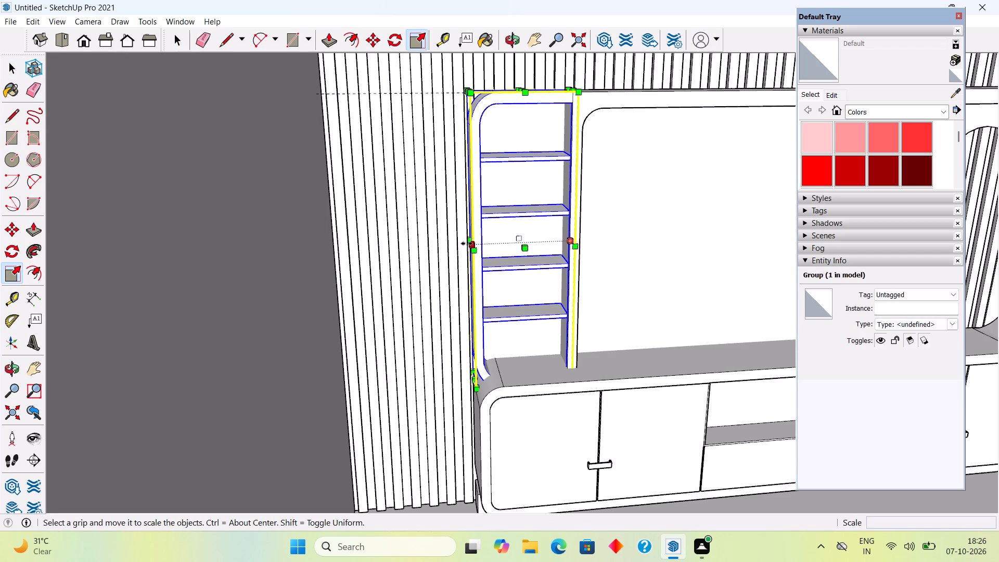
left_click(469, 244)
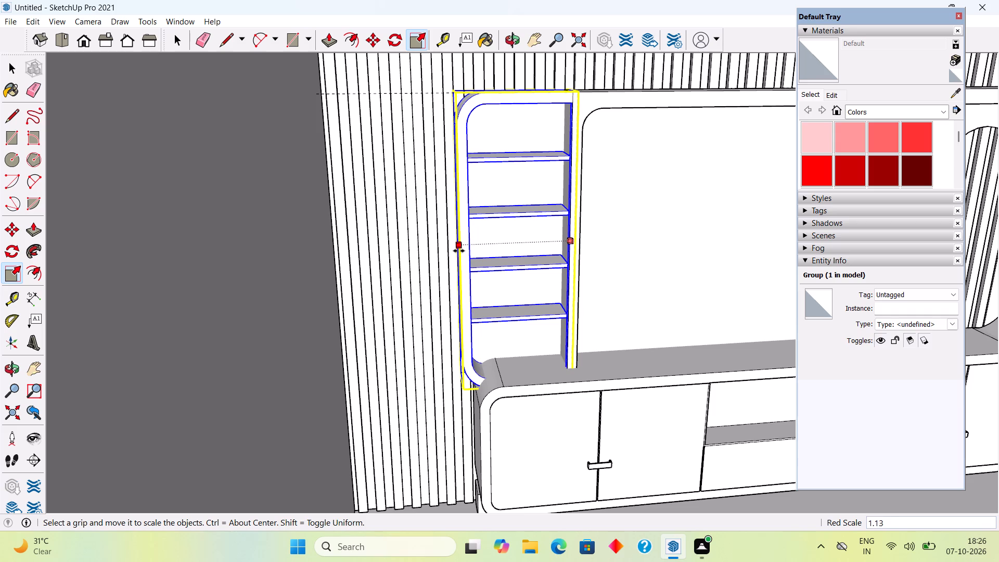
left_click(459, 251)
key("space")
scroll(459, 258, "down", 10)
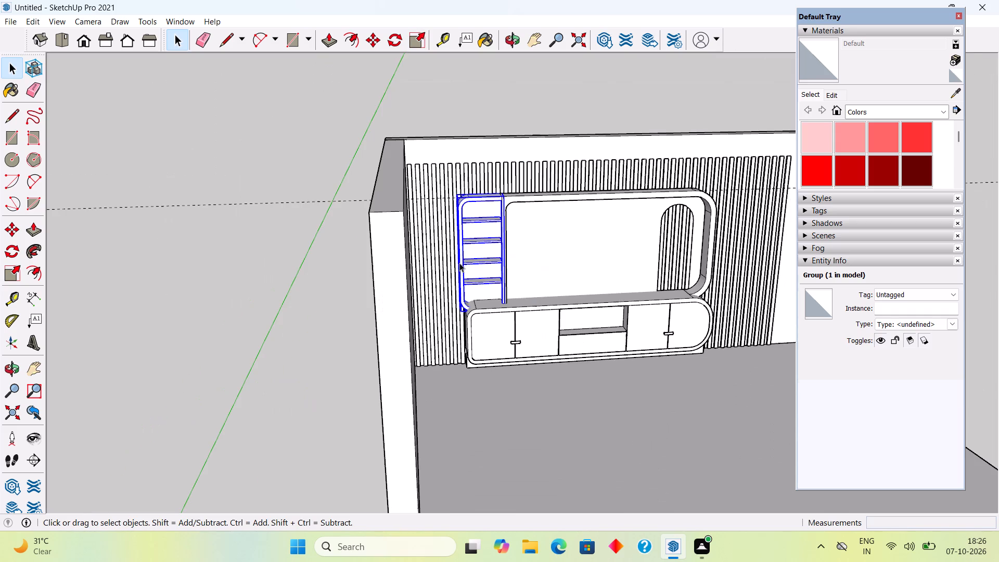
left_click(517, 115)
Examine the whole TV wall unit from the front and from above, checking how the shelf, TV frame and cabinet align.
middle_click_drag(608, 362, 538, 306)
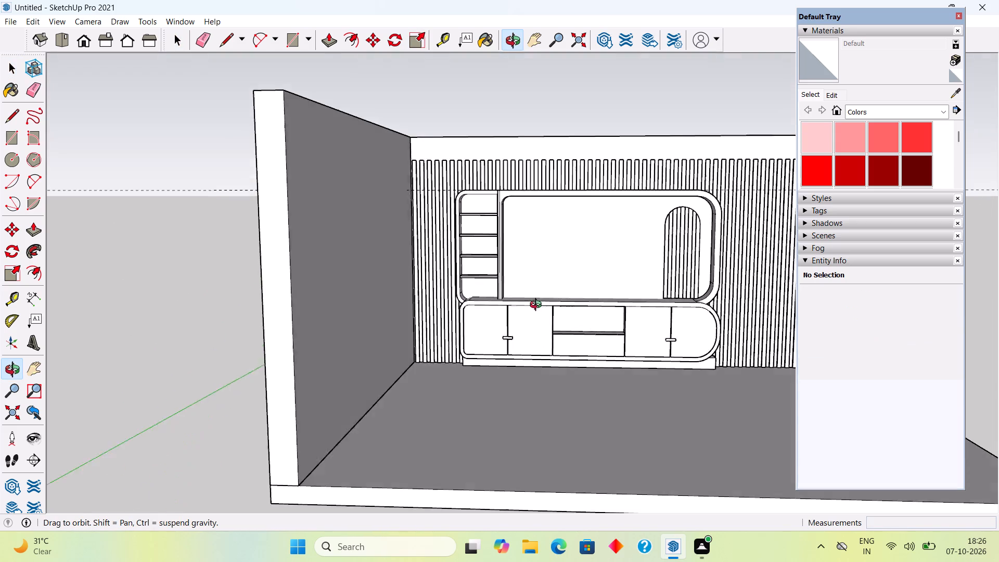
middle_click_drag(538, 306, 518, 320)
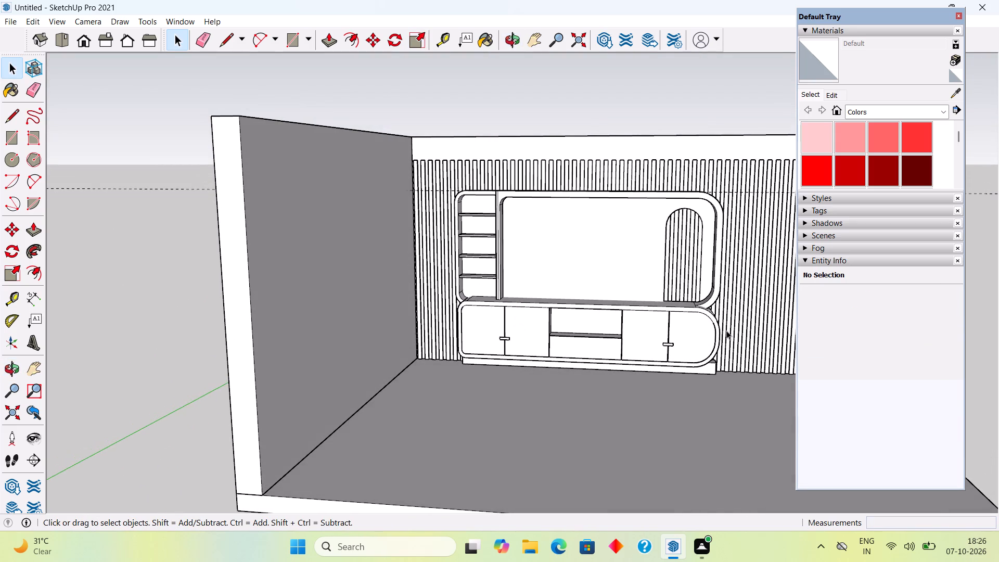
scroll(727, 330, "up", 1)
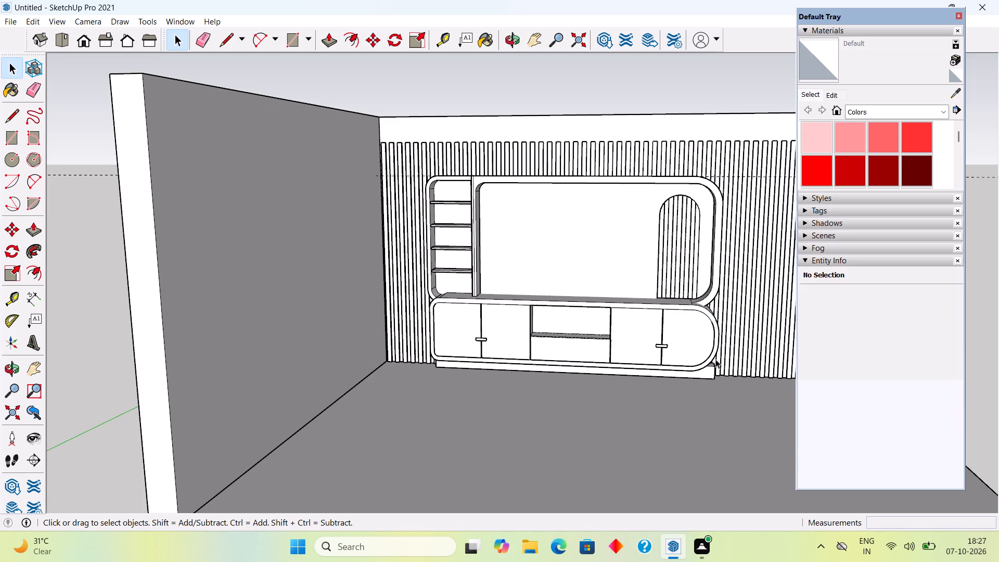
middle_click_drag(660, 276, 738, 347)
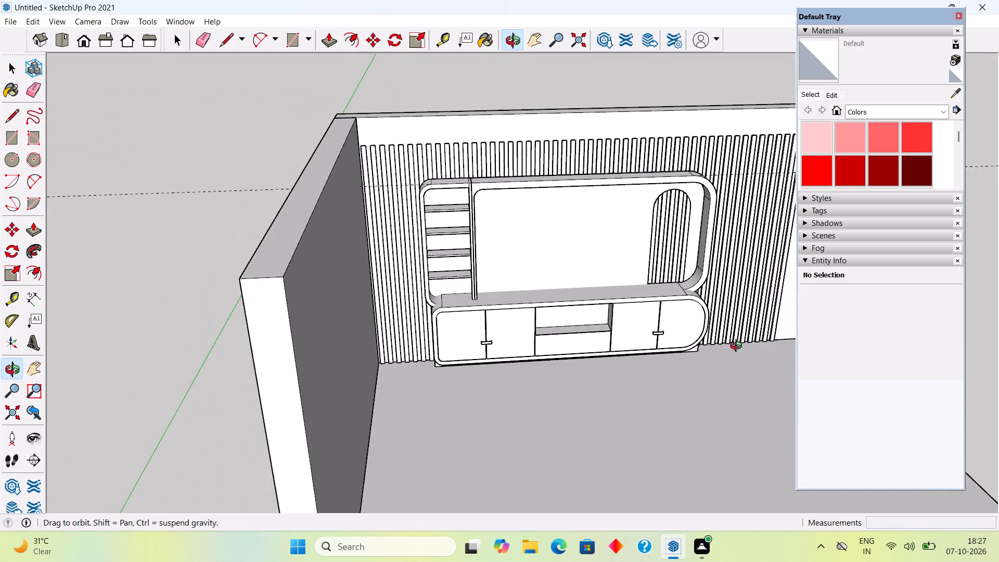
middle_click_drag(738, 347, 691, 303)
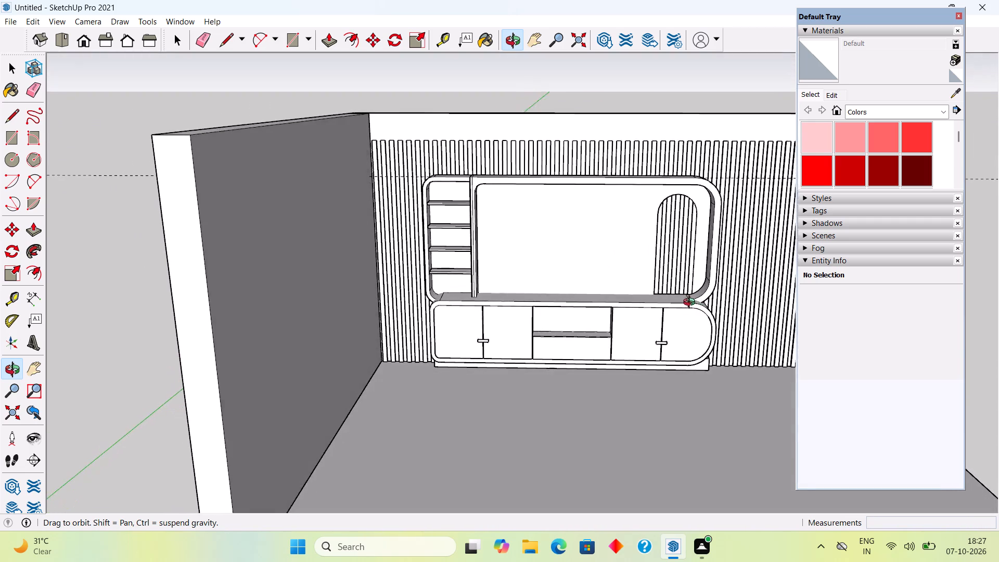
middle_click_drag(691, 303, 693, 241)
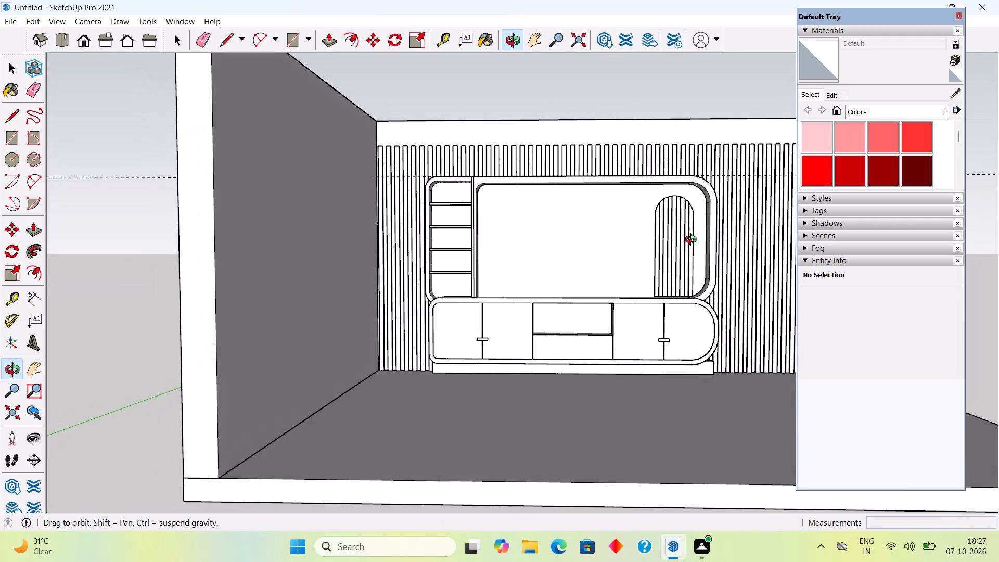
middle_click_drag(693, 241, 684, 318)
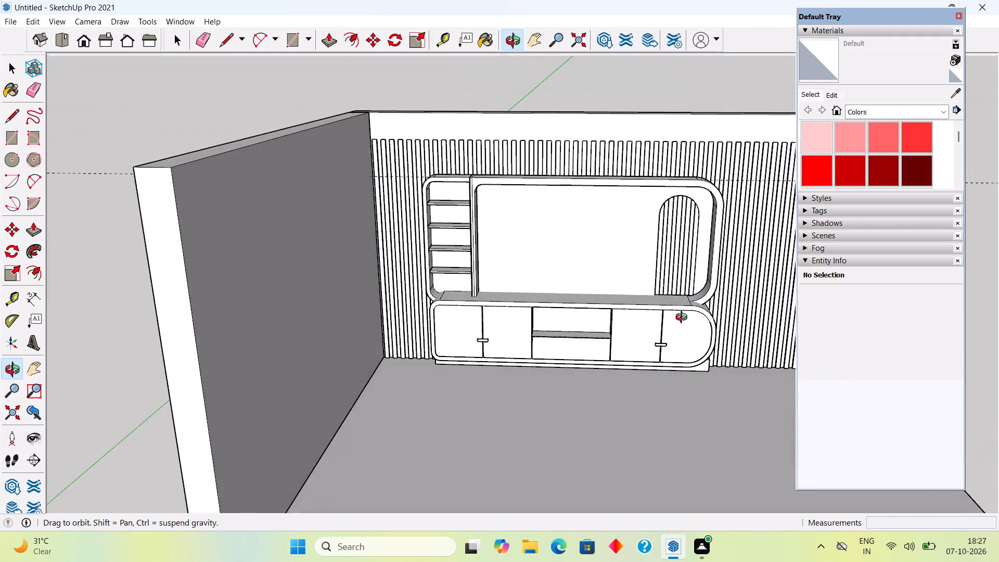
middle_click_drag(684, 318, 646, 344)
scroll(646, 344, "up", 1)
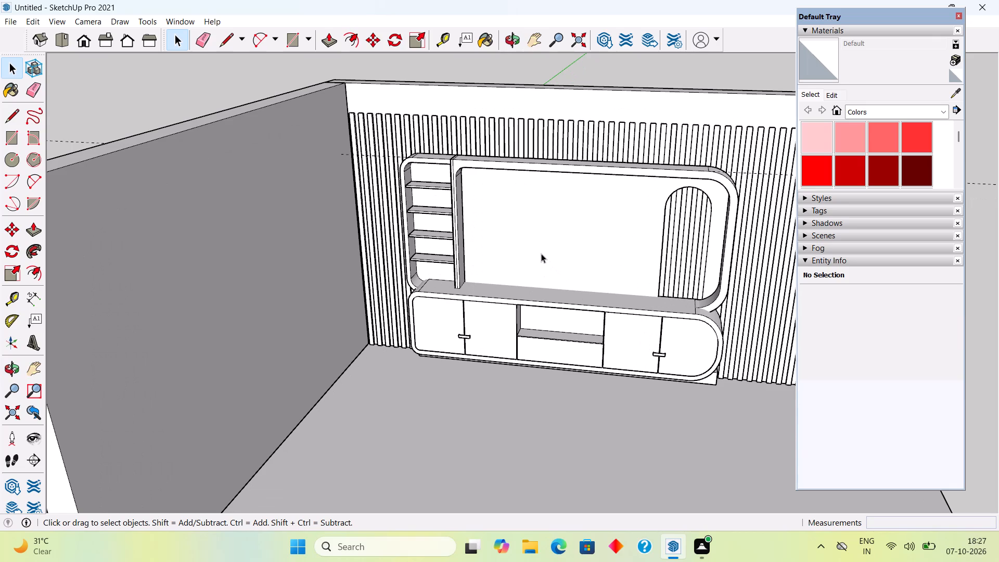
Scale the TV frame and shelf groups together upward along the blue axis by about 1.08.
left_click(541, 253)
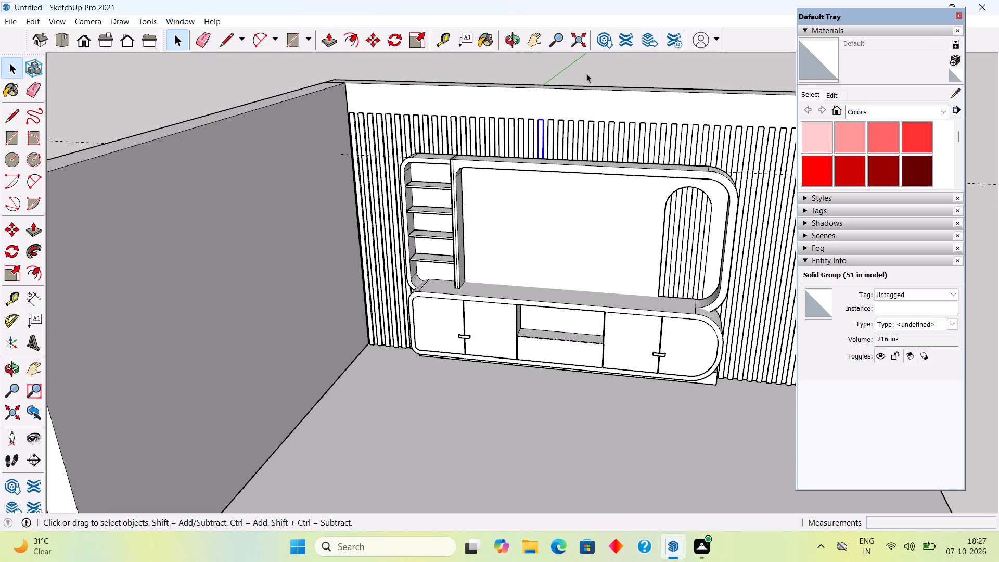
left_click(586, 73)
left_click(666, 172)
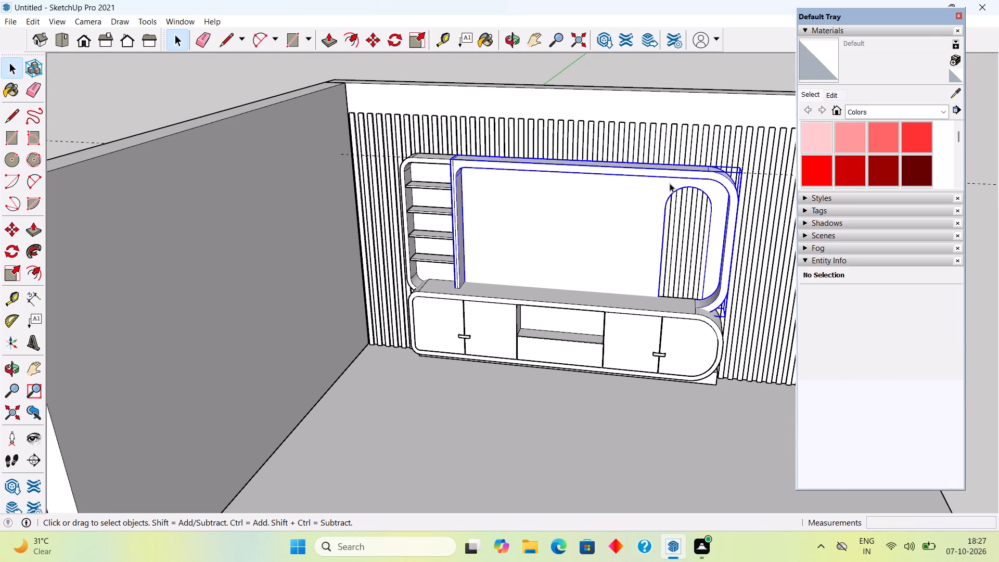
left_click(439, 189, "shift")
middle_click_drag(536, 161, 551, 298)
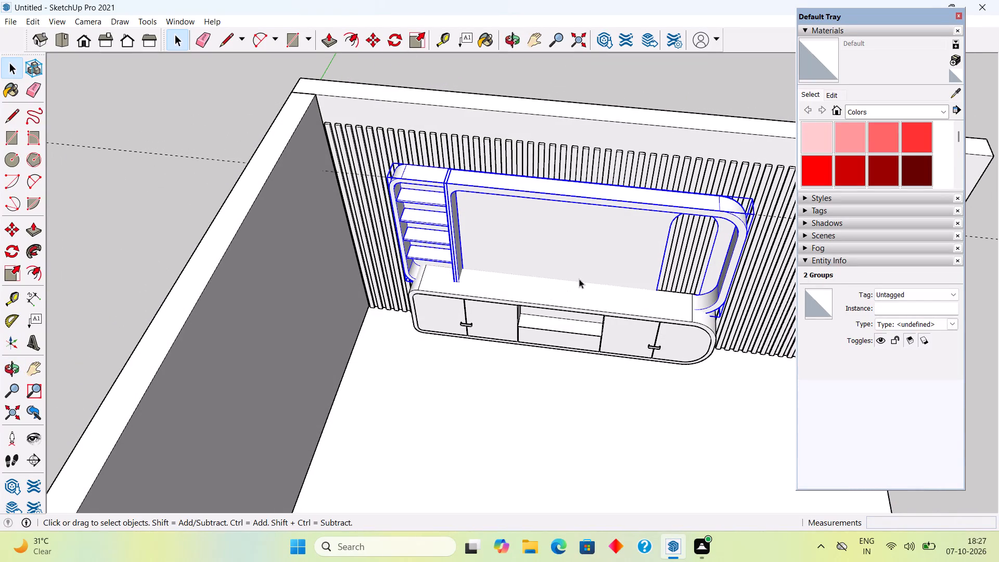
scroll(585, 201, "up", 3)
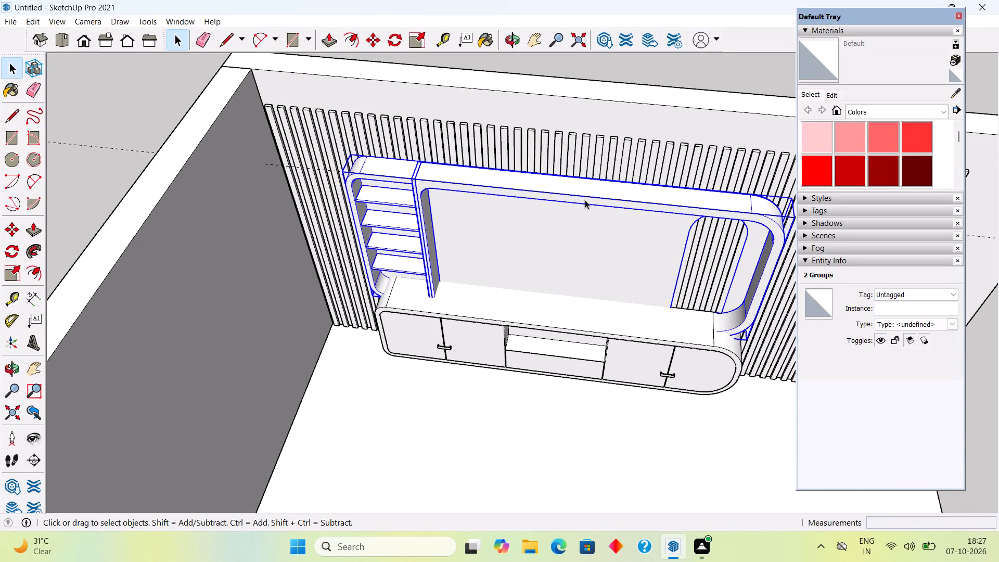
key("s")
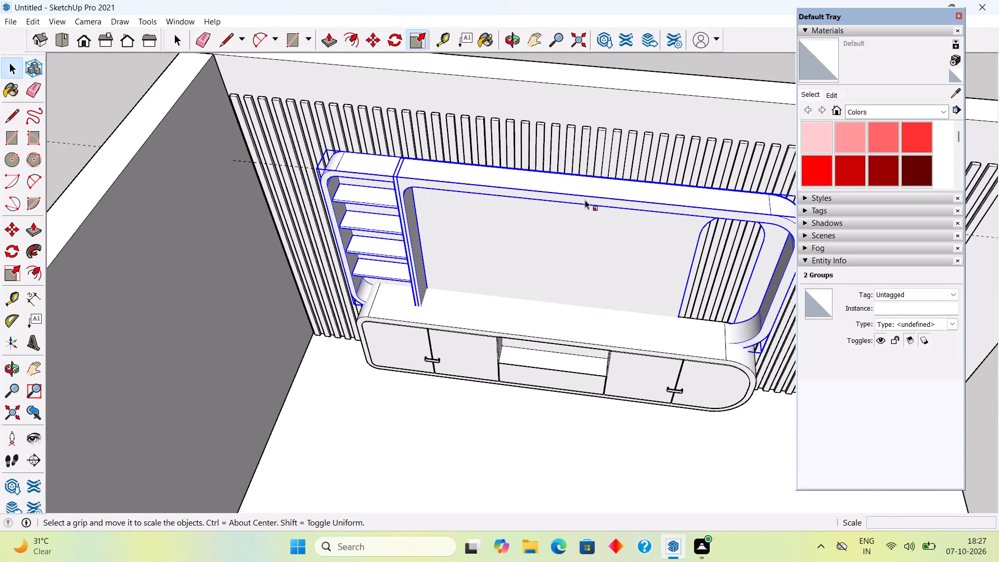
left_click(561, 182)
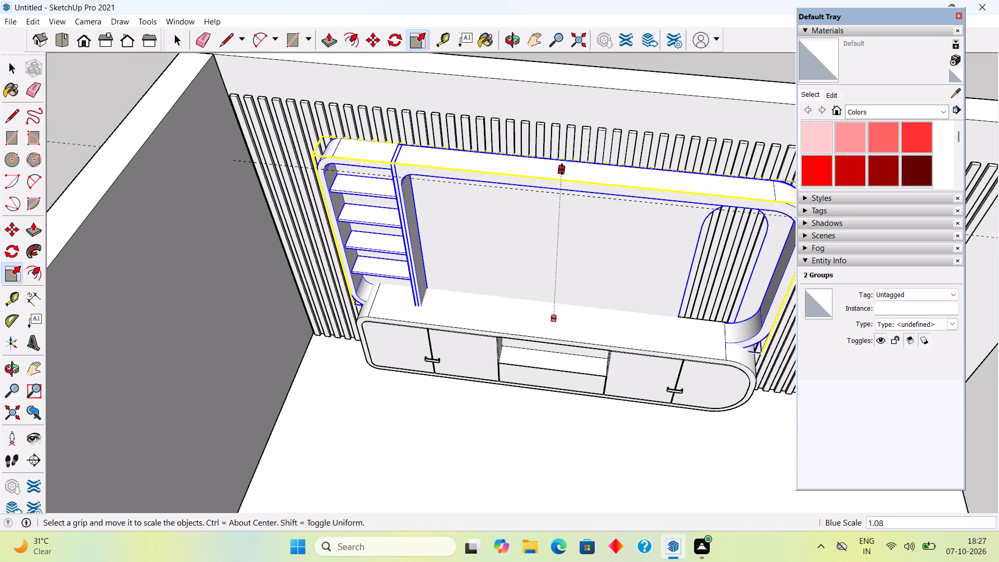
left_click(562, 169)
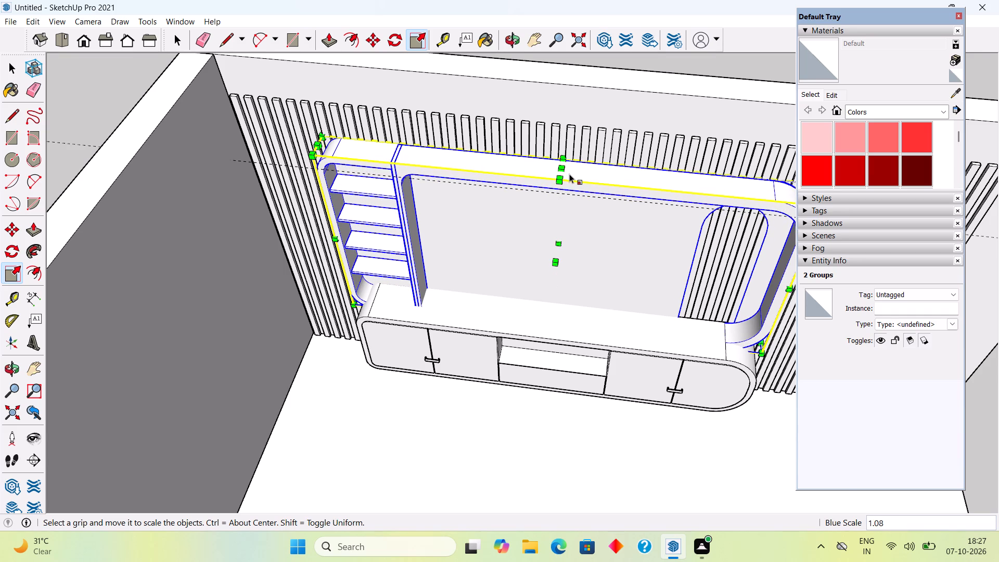
key("space")
scroll(570, 190, "down", 5)
middle_click_drag(586, 253, 624, 152)
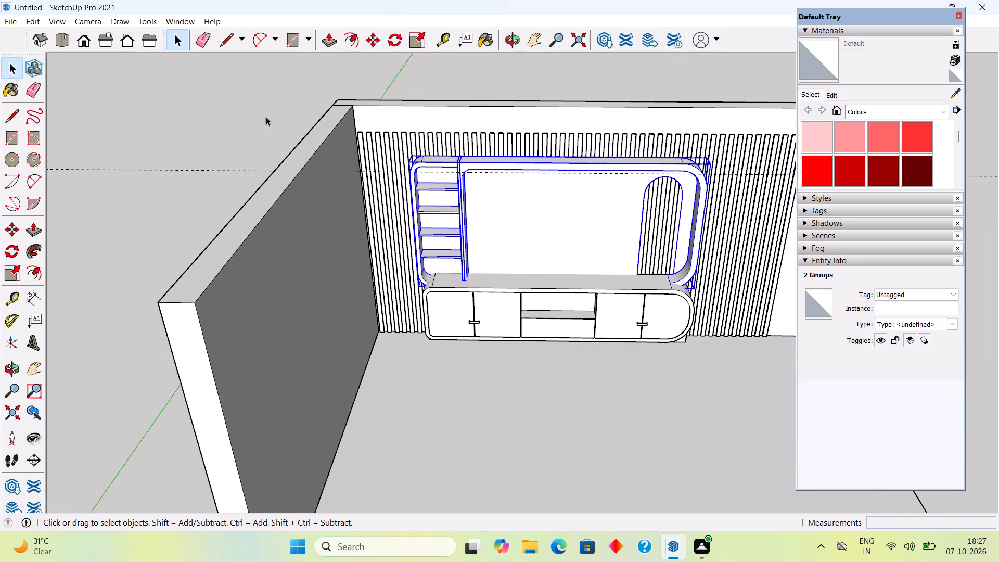
left_click(234, 112)
Place a horizontal guide across the cabinet doors at about mid-height, offset from the doors' bottom edge.
middle_click_drag(635, 299, 635, 183)
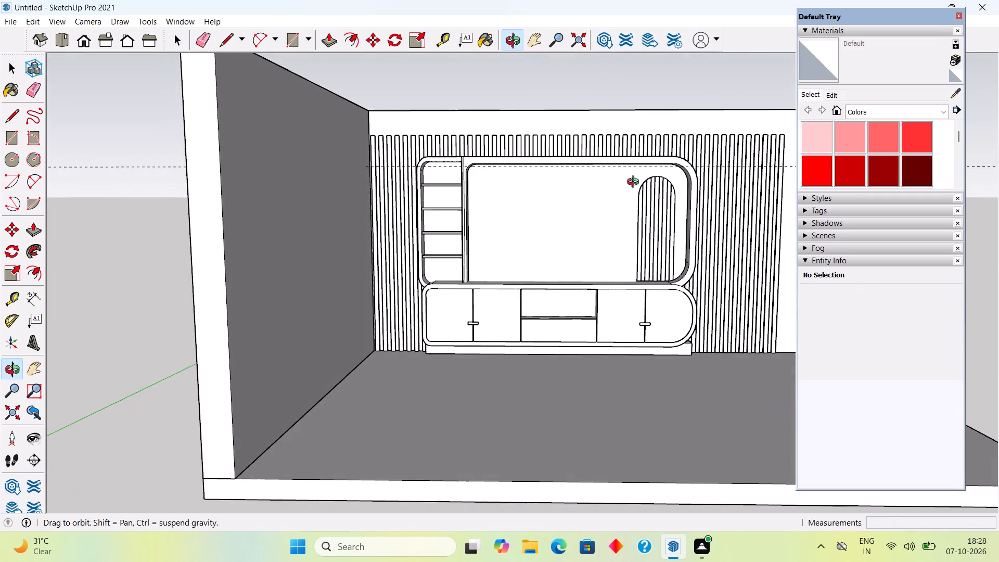
middle_click_drag(635, 183, 649, 192)
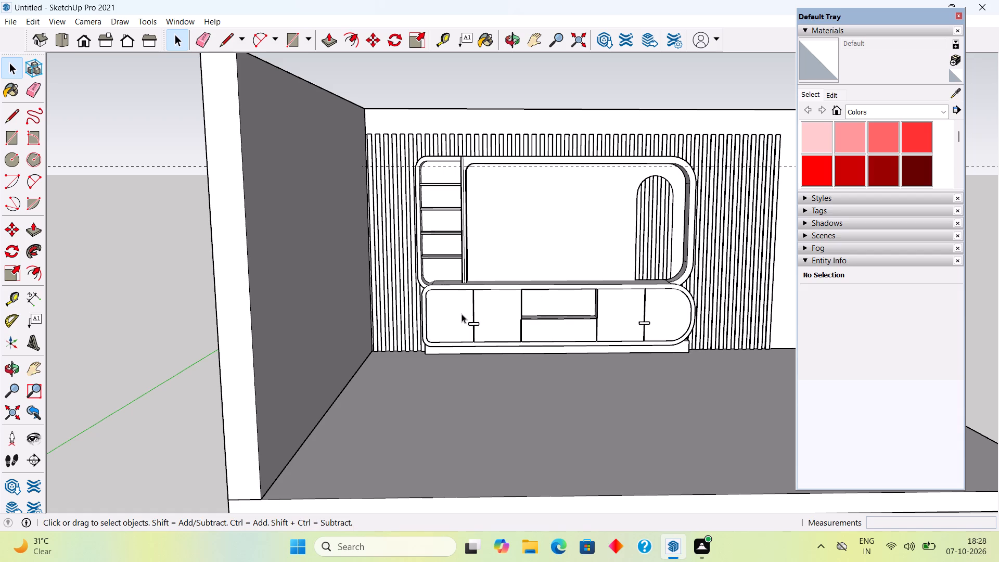
scroll(470, 324, "up", 4)
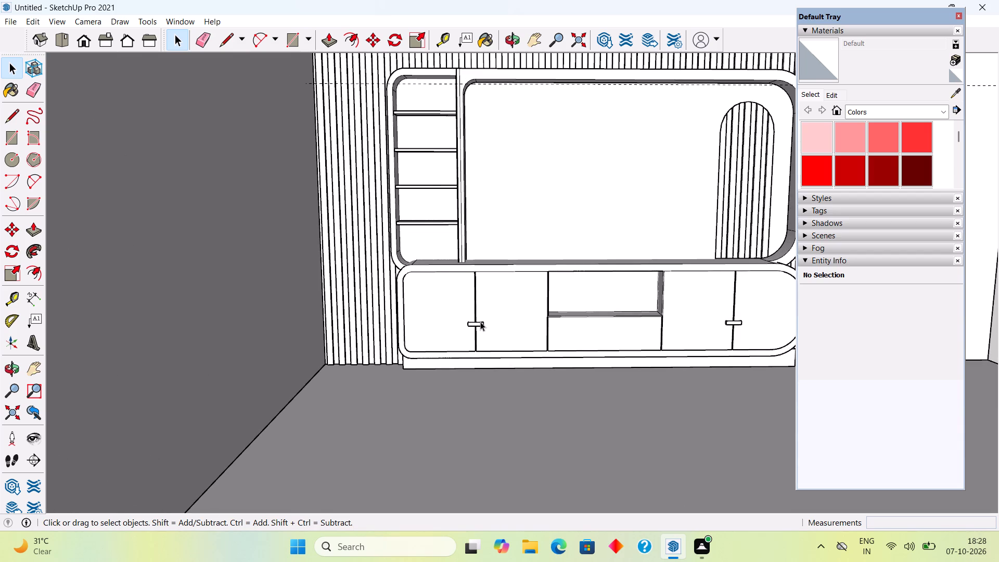
key("t")
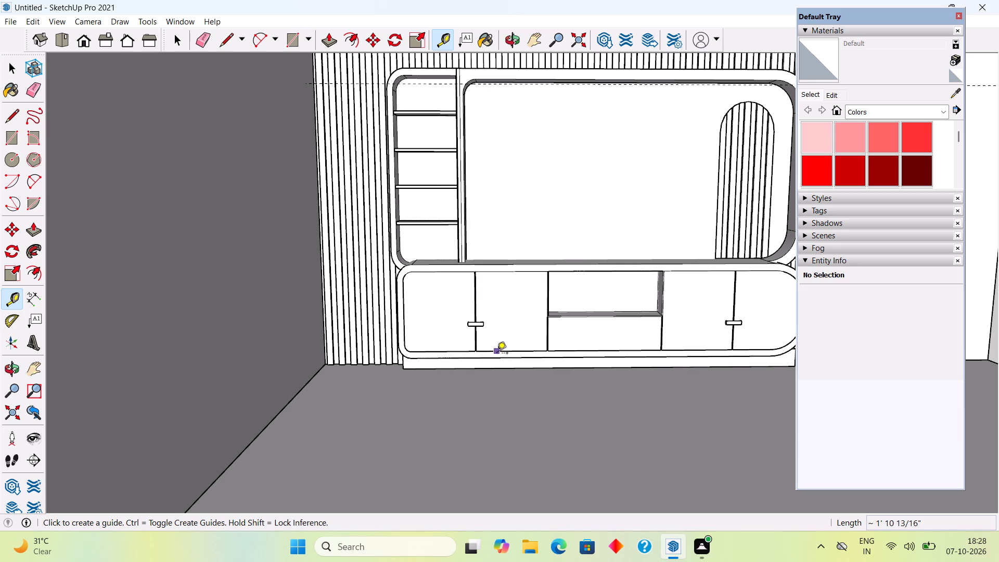
left_click(497, 354)
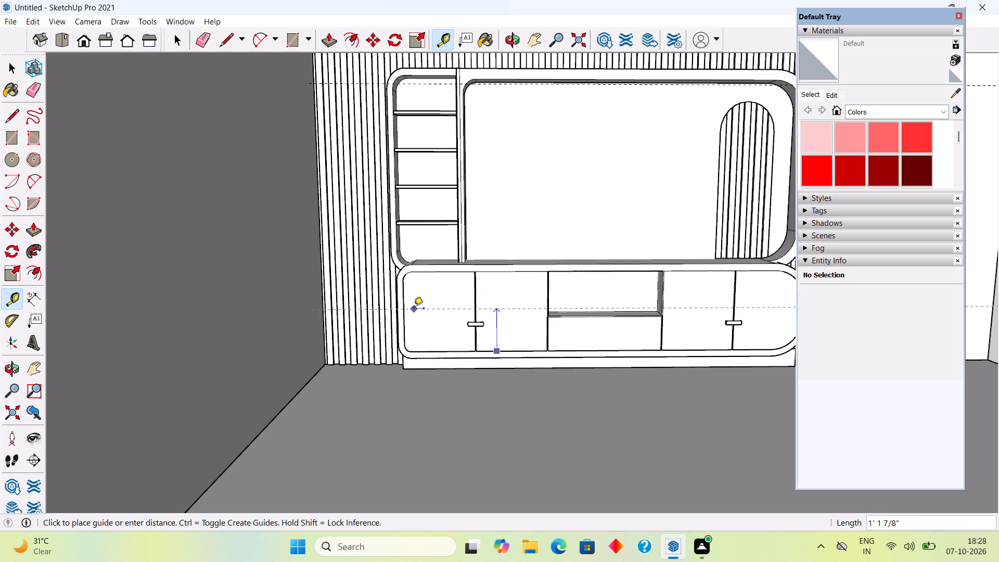
left_click(406, 311)
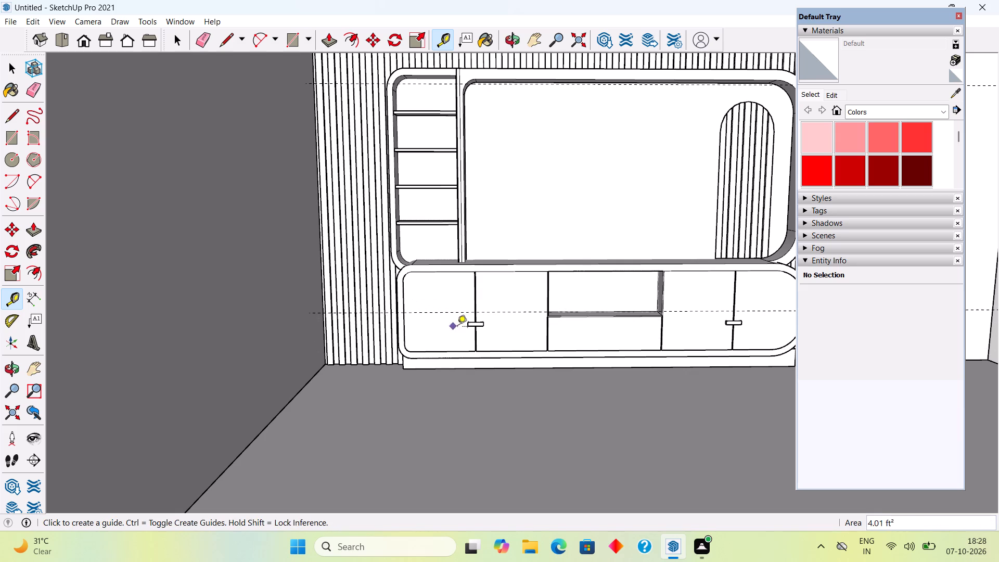
Move both door handles together up by about 4" so they sit on the horizontal guide across the cabinet doors.
key("space")
scroll(476, 331, "up", 4)
scroll(476, 331, "down", 3)
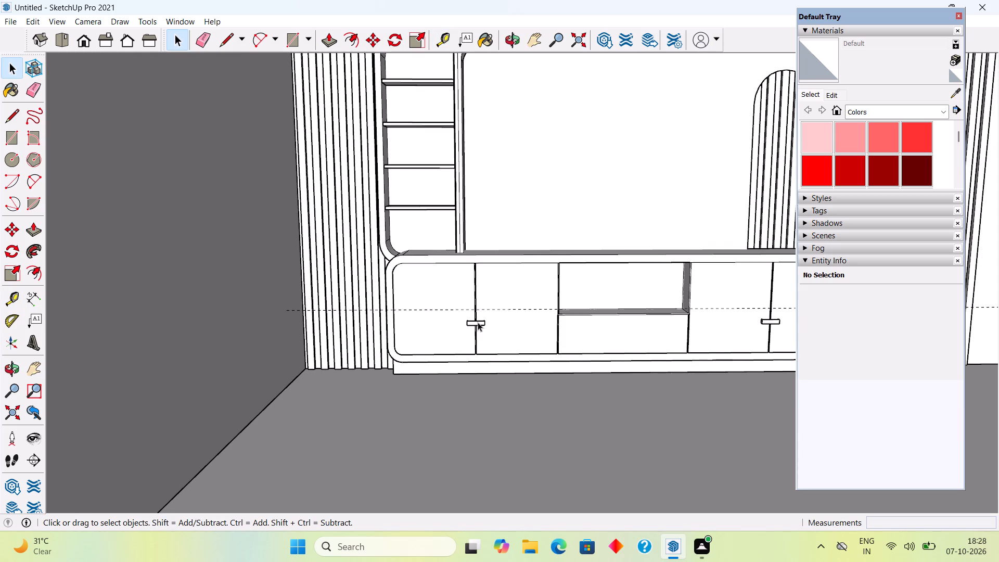
left_click(478, 322)
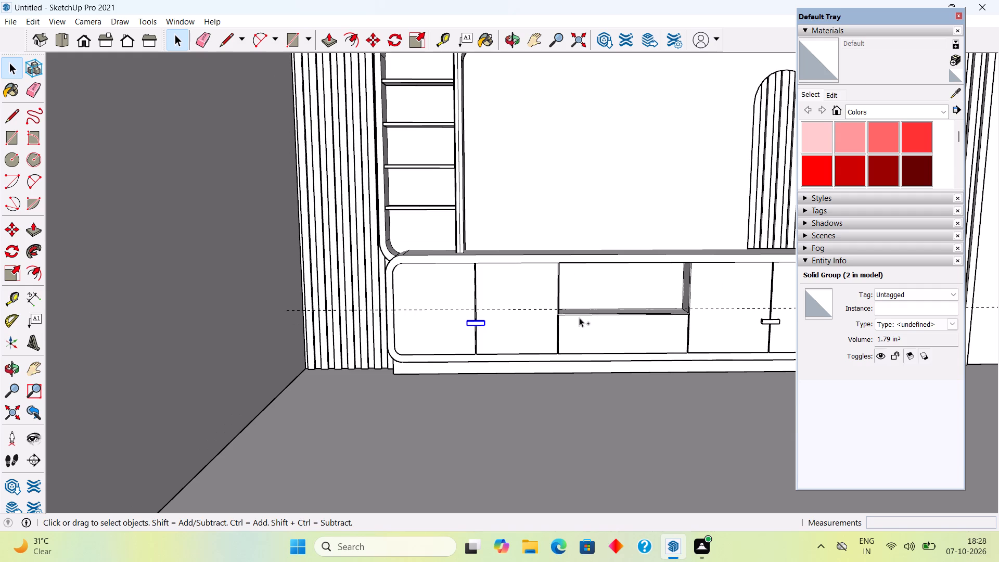
left_click(765, 320, "ctrl")
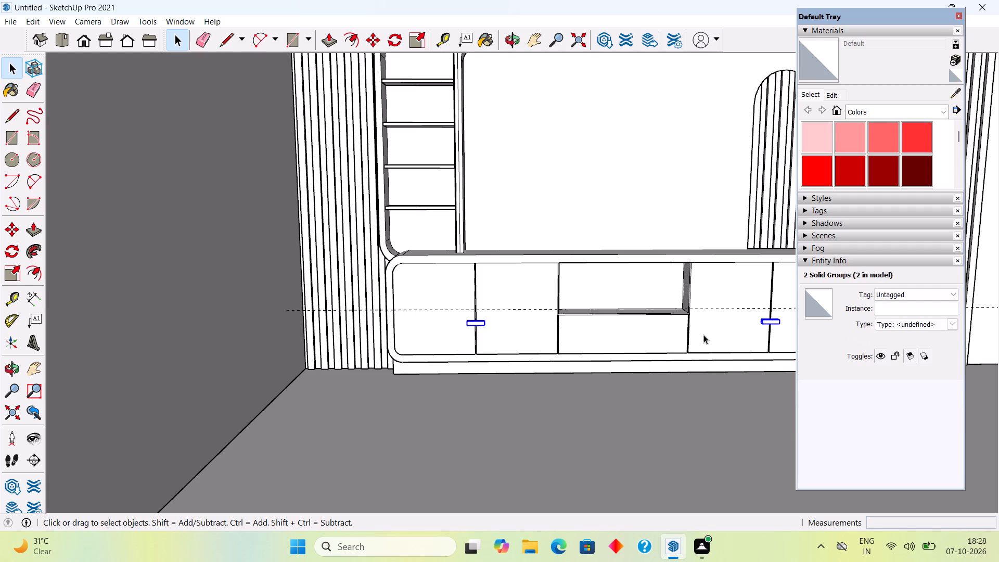
key("m")
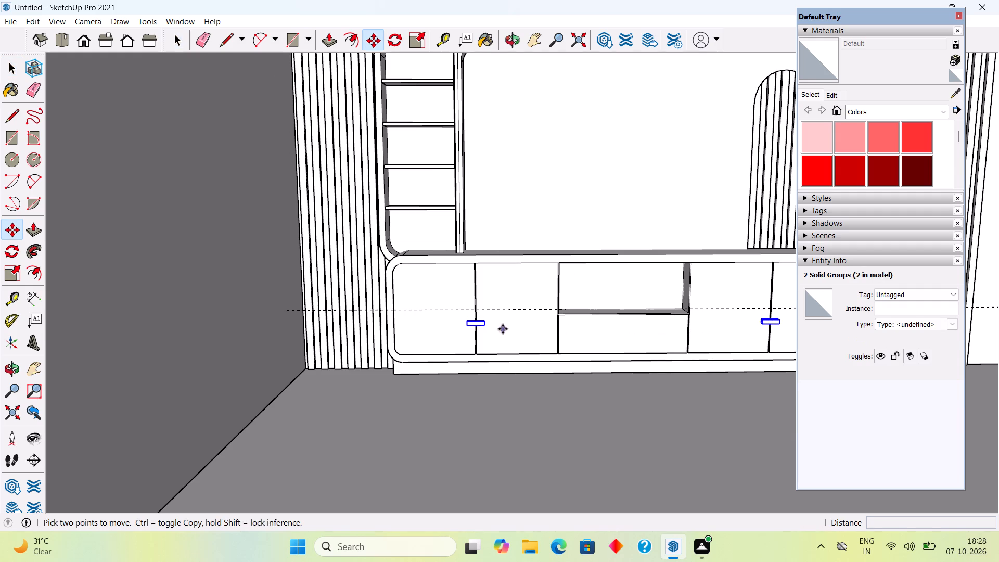
left_click(485, 326)
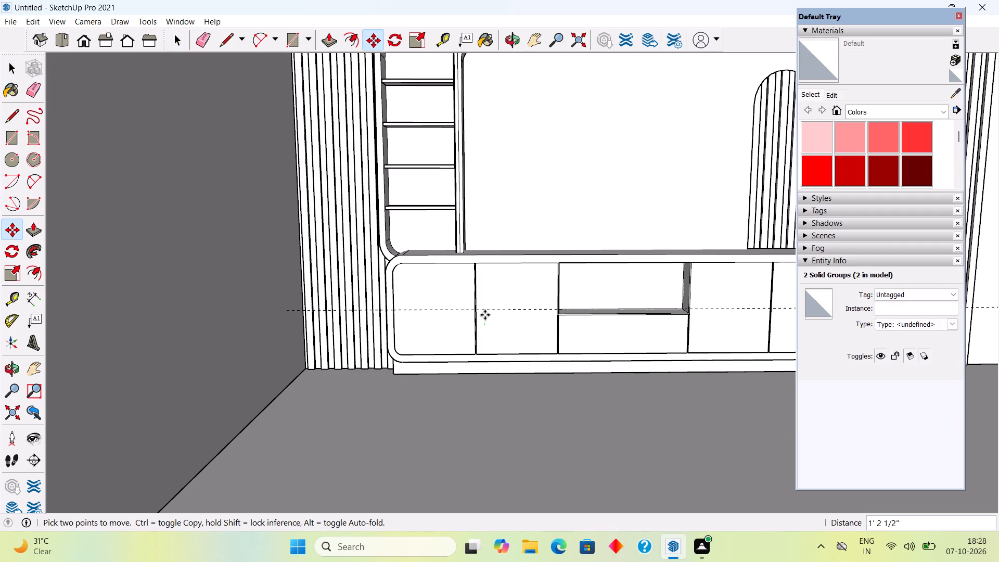
scroll(485, 315, "up", 5)
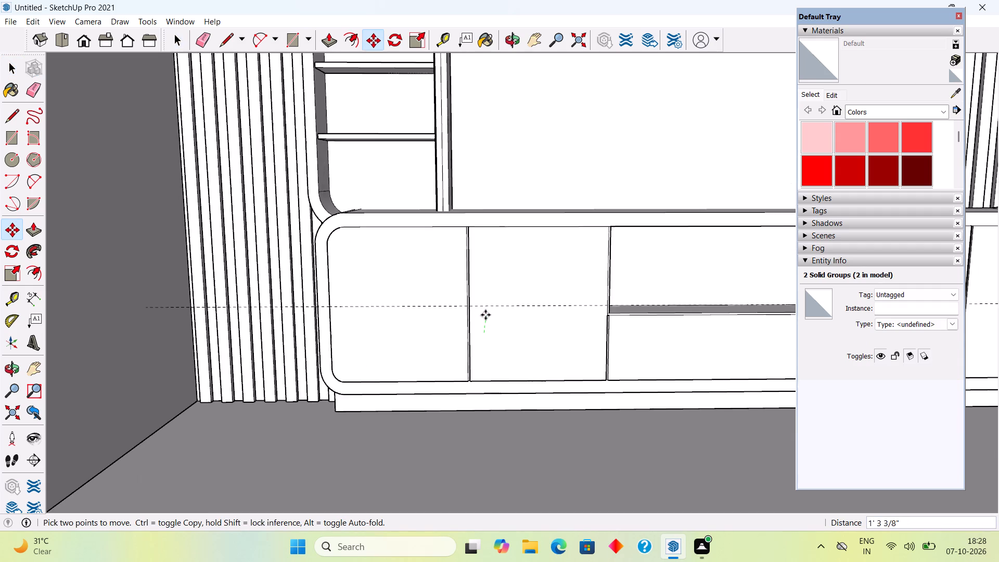
scroll(480, 315, "up", 4)
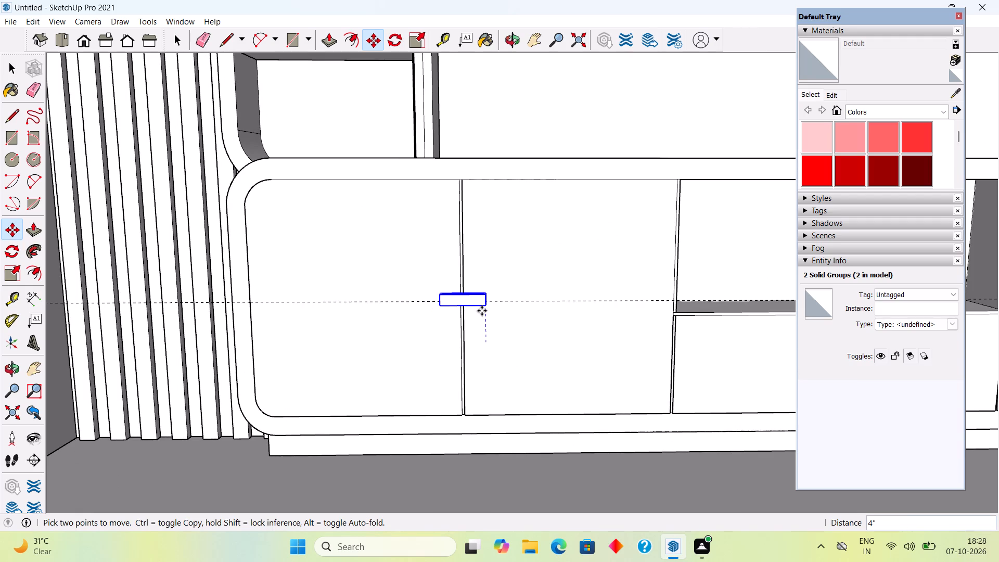
left_click(482, 311)
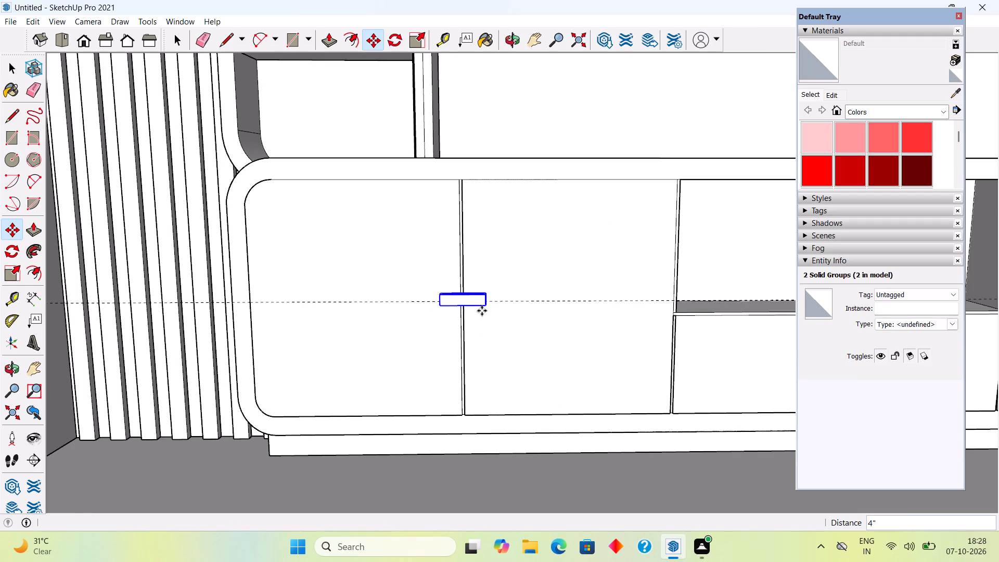
key("space")
scroll(482, 315, "down", 19)
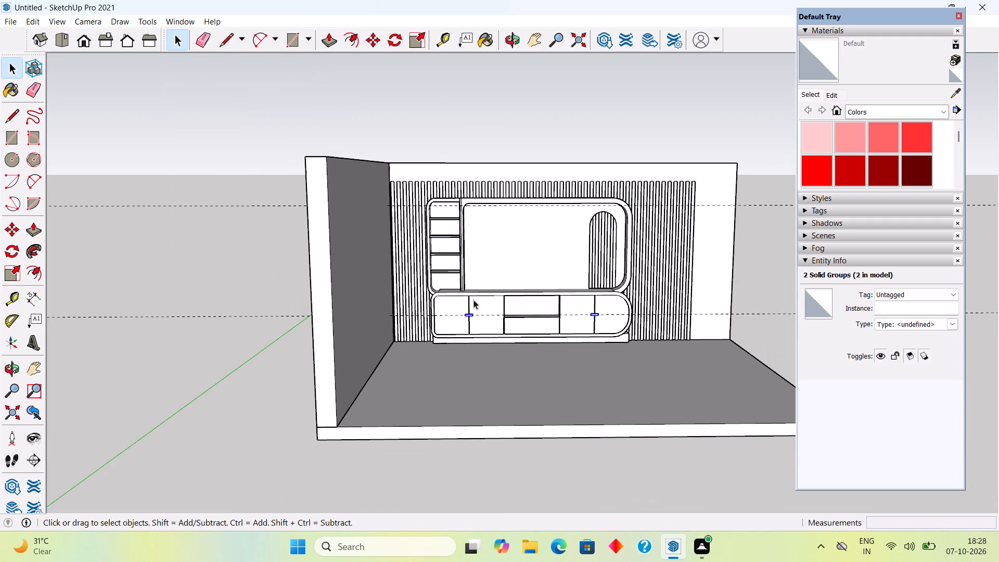
left_click(609, 119)
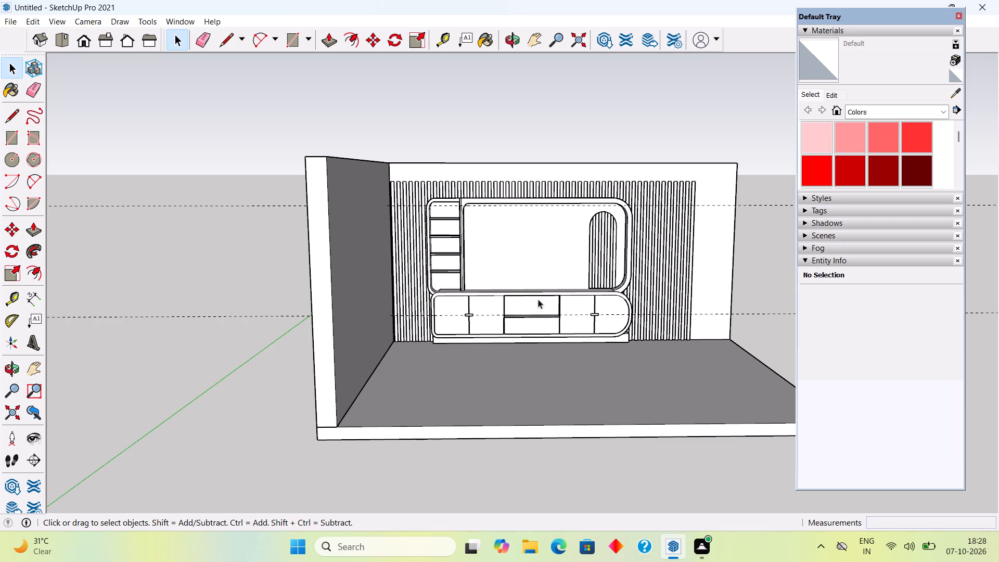
Delete all guides in the model.
left_click(35, 19)
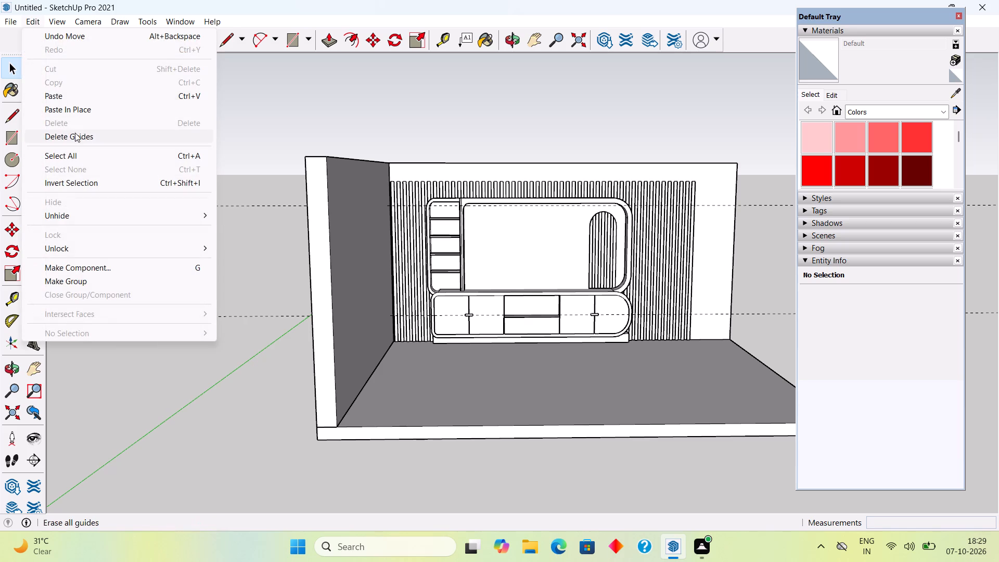
left_click(75, 133)
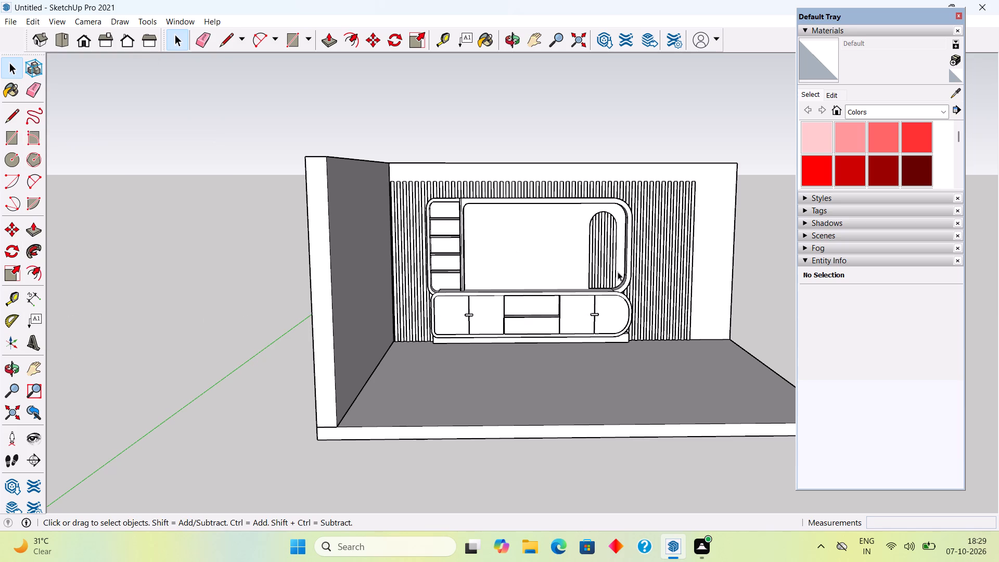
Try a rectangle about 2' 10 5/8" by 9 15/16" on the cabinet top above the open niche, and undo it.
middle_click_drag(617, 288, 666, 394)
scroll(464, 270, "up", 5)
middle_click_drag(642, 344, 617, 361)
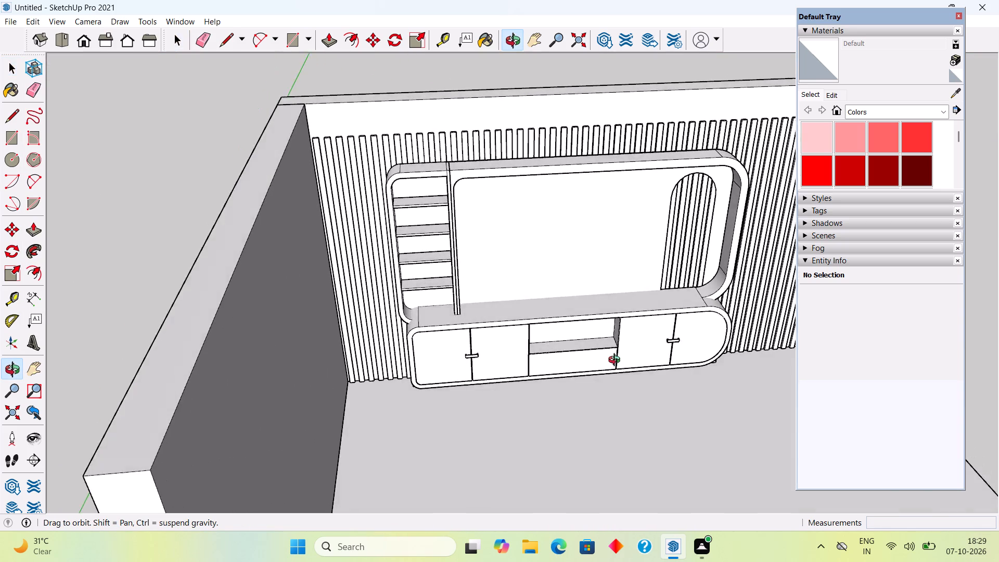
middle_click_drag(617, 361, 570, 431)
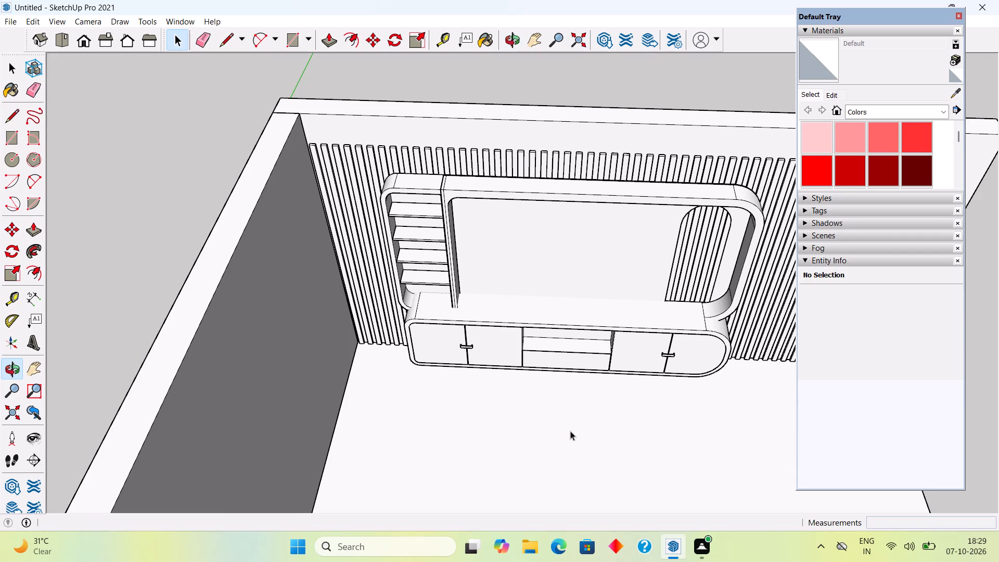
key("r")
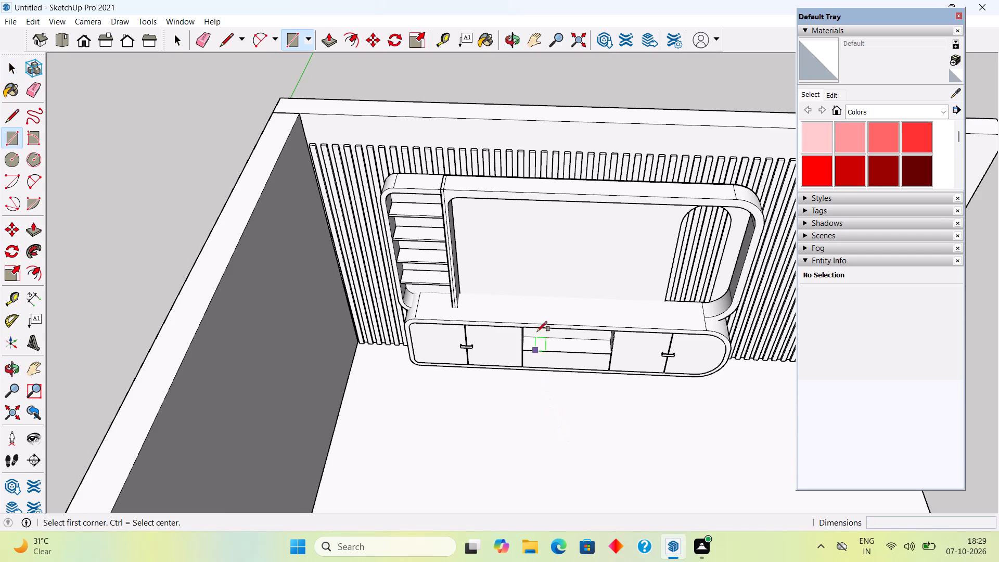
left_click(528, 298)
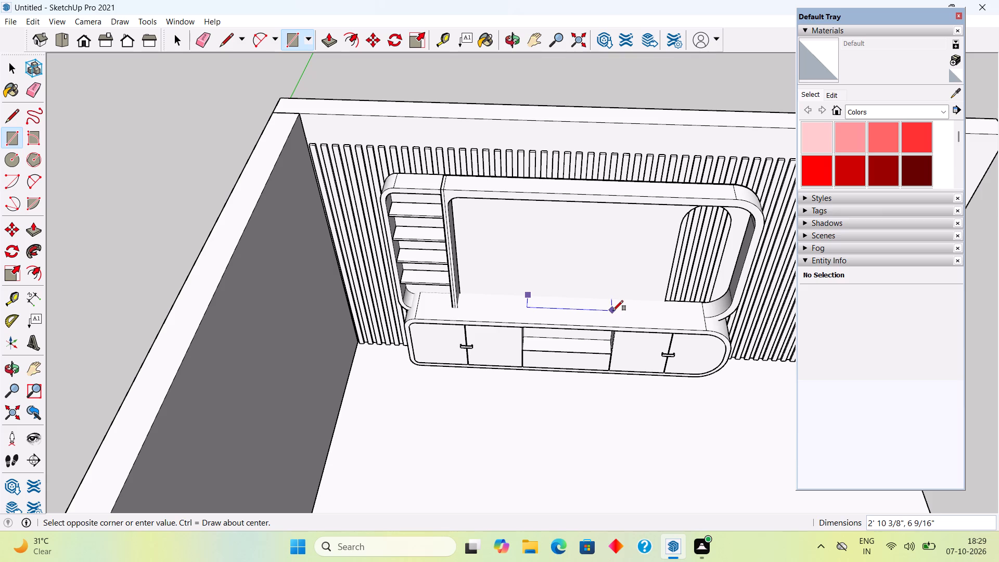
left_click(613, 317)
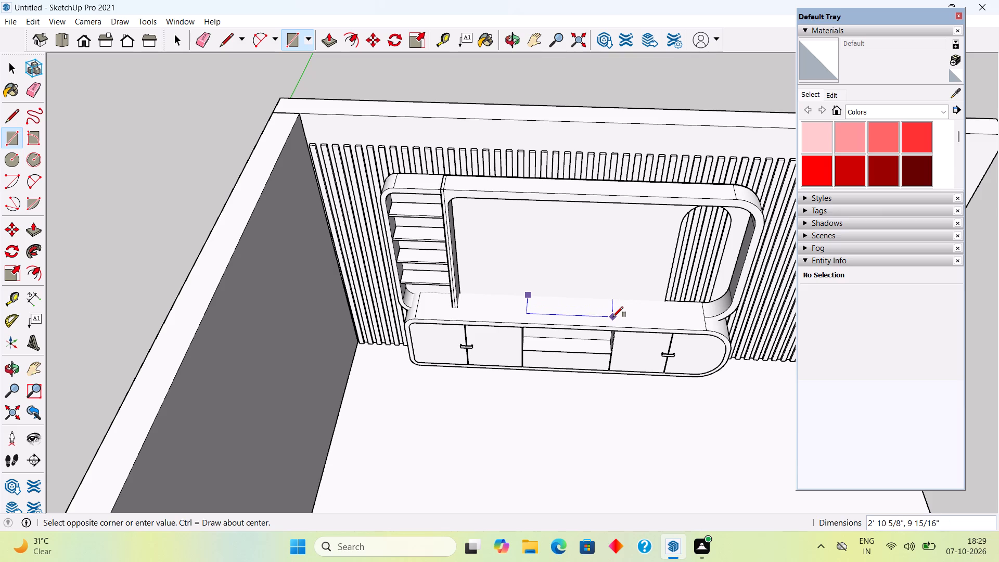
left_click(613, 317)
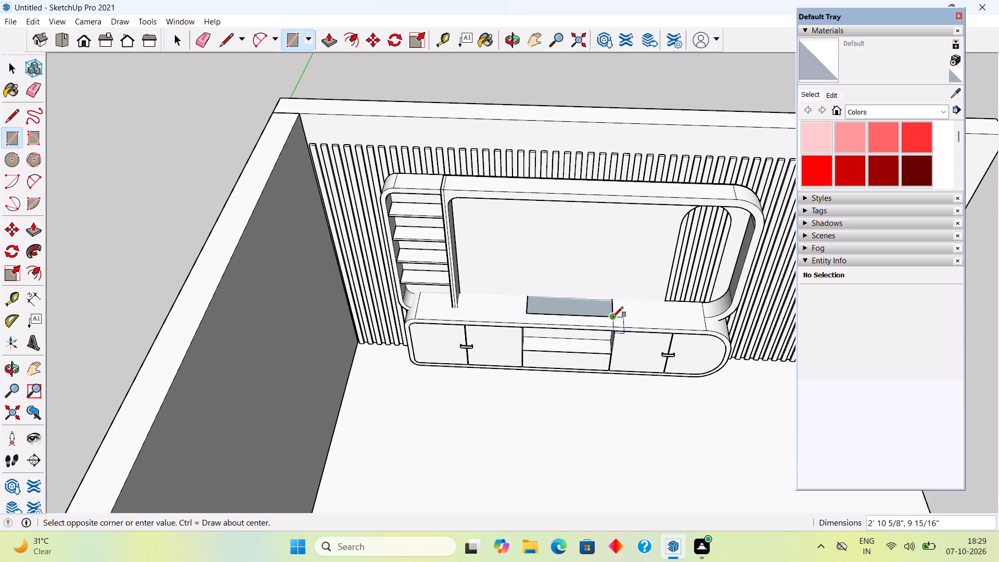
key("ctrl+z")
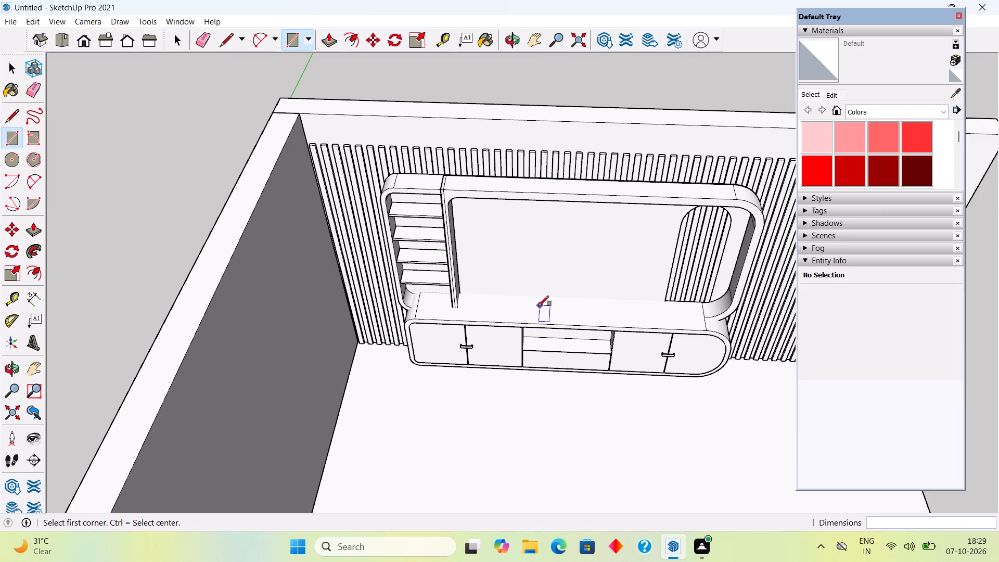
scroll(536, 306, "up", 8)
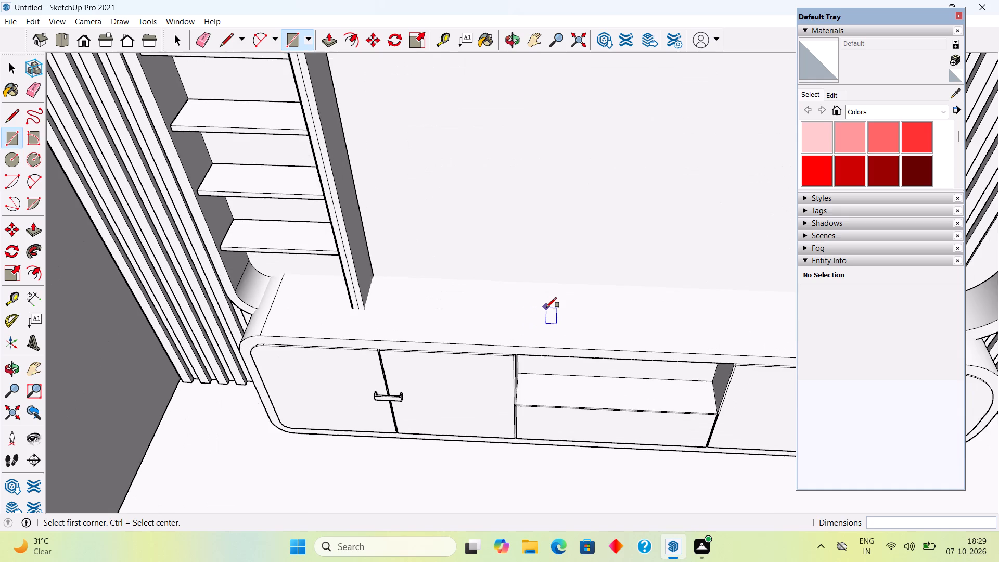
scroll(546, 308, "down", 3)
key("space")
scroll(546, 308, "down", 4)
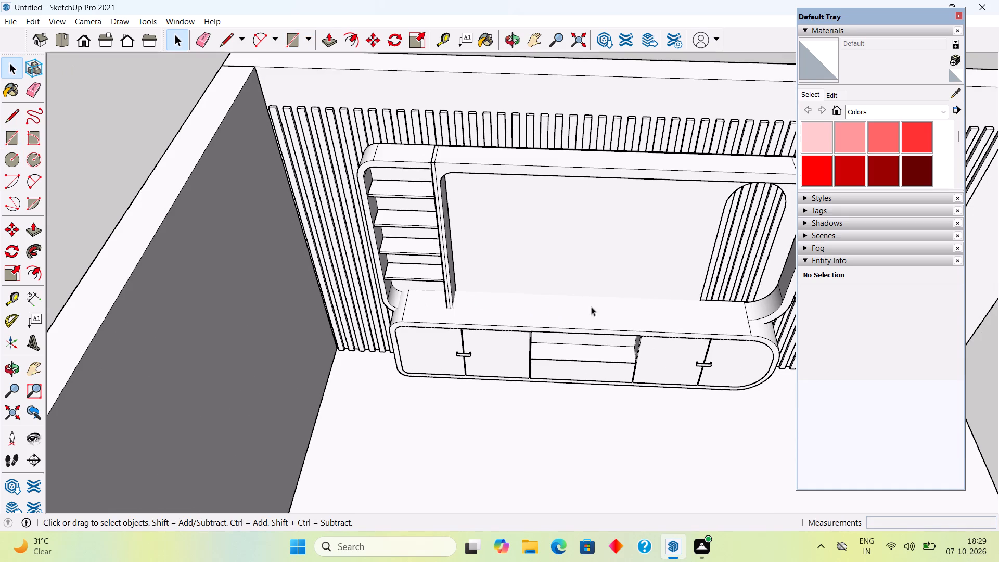
Draw a line about 7' 3/16" long along the cabinet top's back edge, from the TV frame's upright to the arched fluted panel.
key("l")
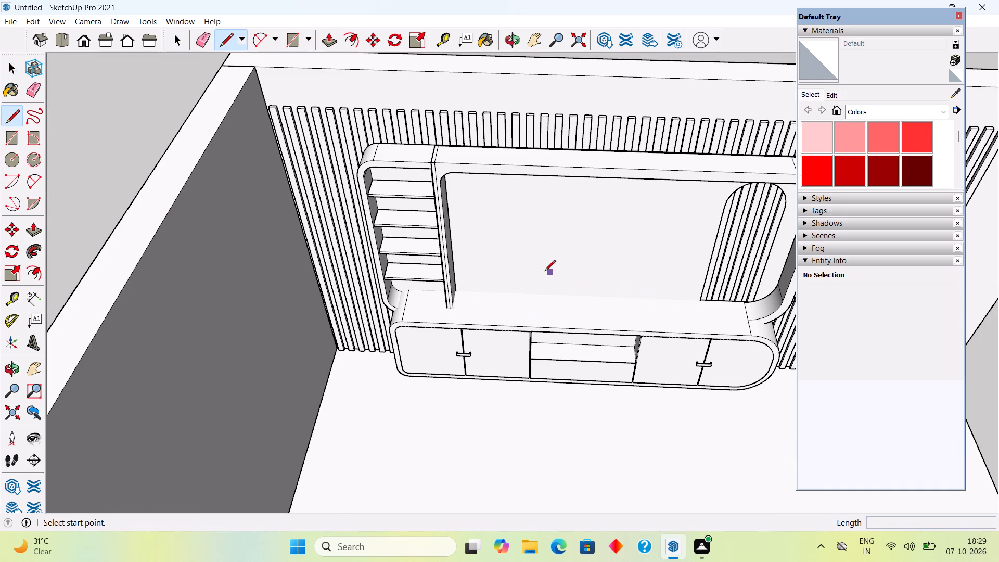
left_click(458, 292)
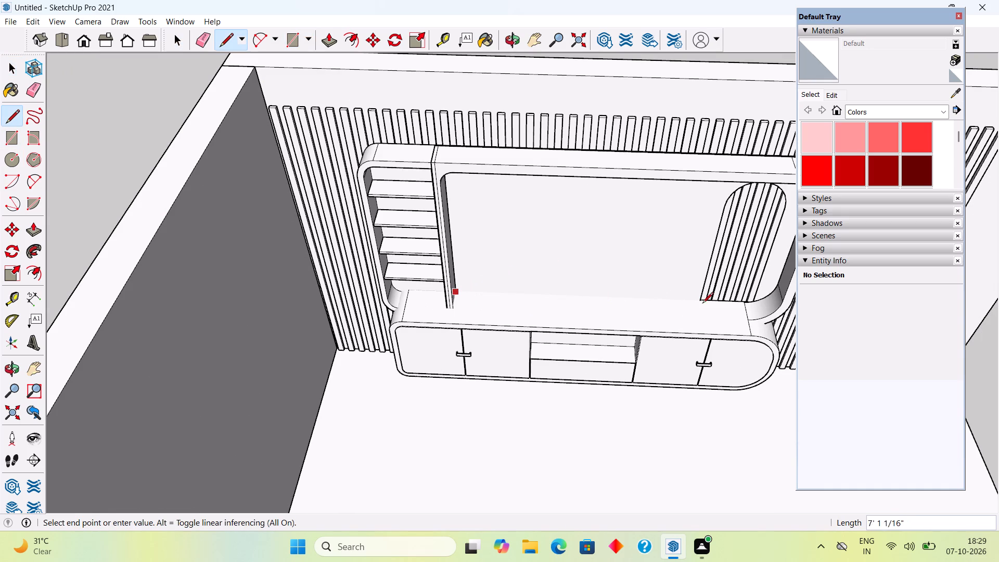
left_click(703, 301)
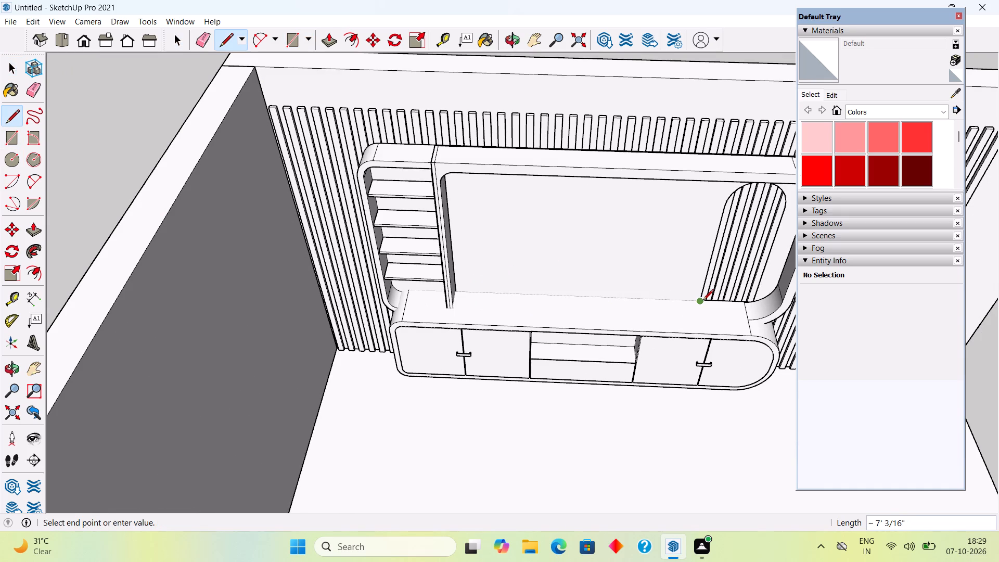
key("space")
Draw a short line on the cabinet top from the arched fluted panel's bottom corner to the adjacent back panel's front corner.
middle_click_drag(659, 344, 650, 297)
scroll(650, 297, "up", 2)
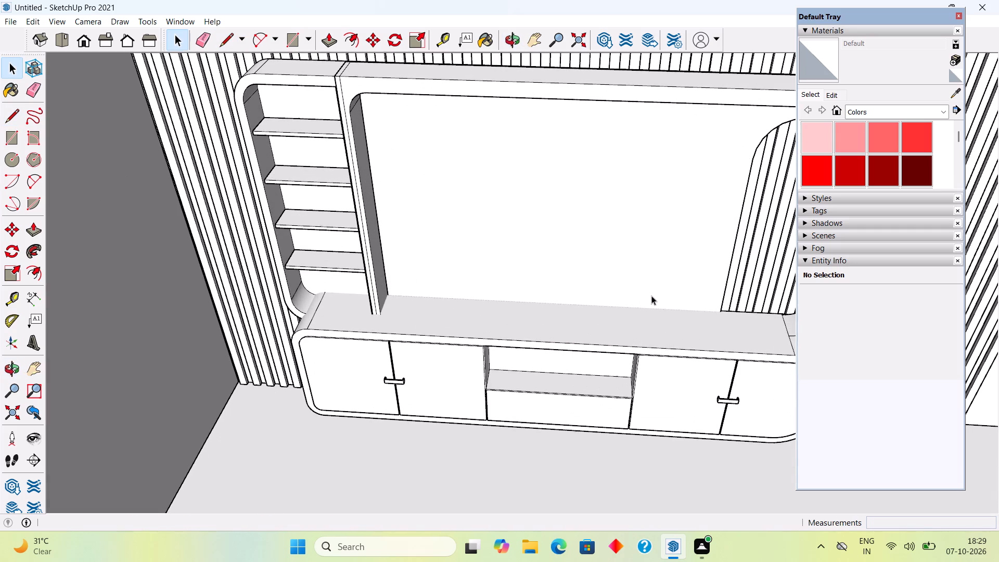
scroll(651, 296, "up", 1)
middle_click_drag(595, 346, 481, 328)
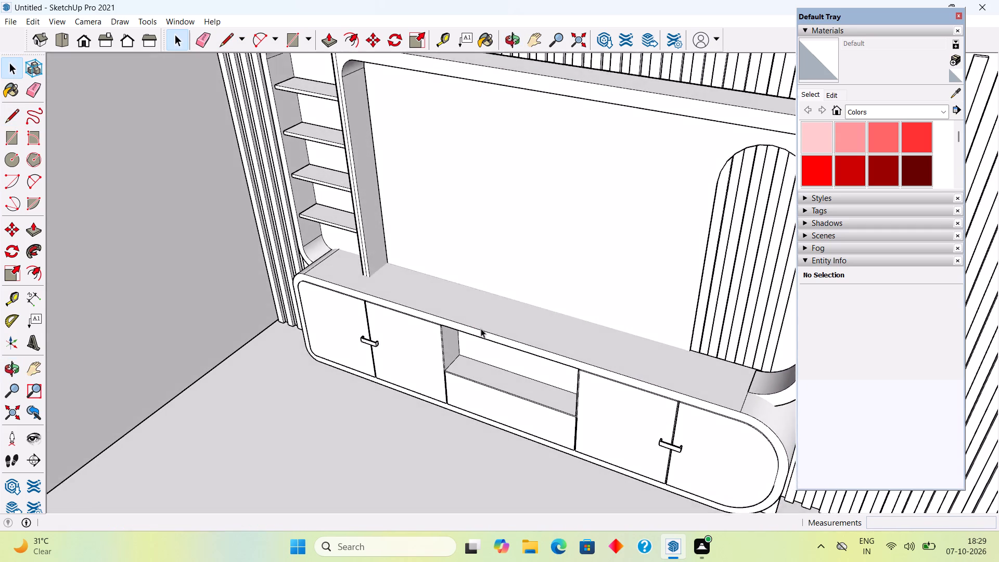
scroll(481, 328, "up", 1)
scroll(723, 372, "up", 11)
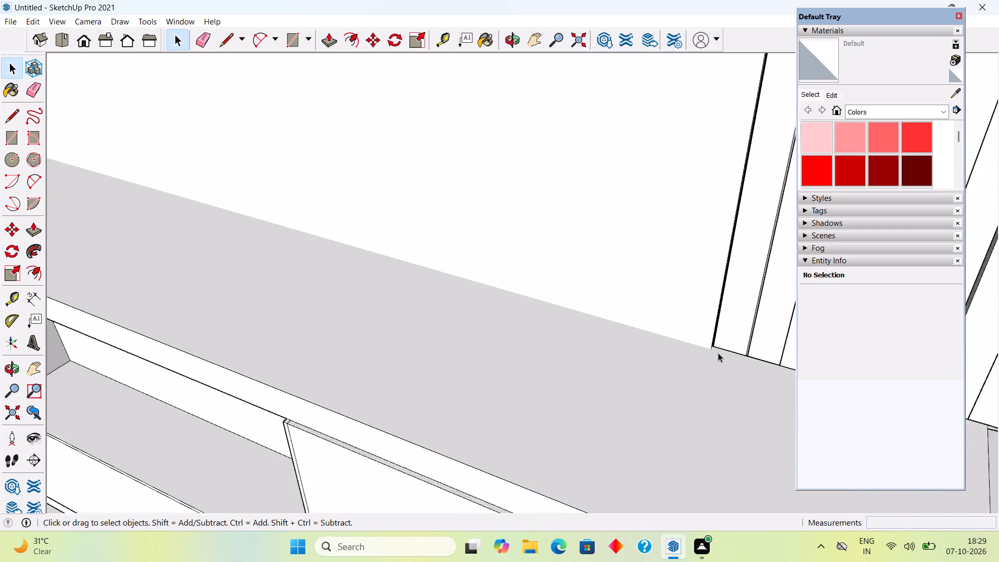
scroll(718, 353, "up", 15)
scroll(712, 334, "up", 7)
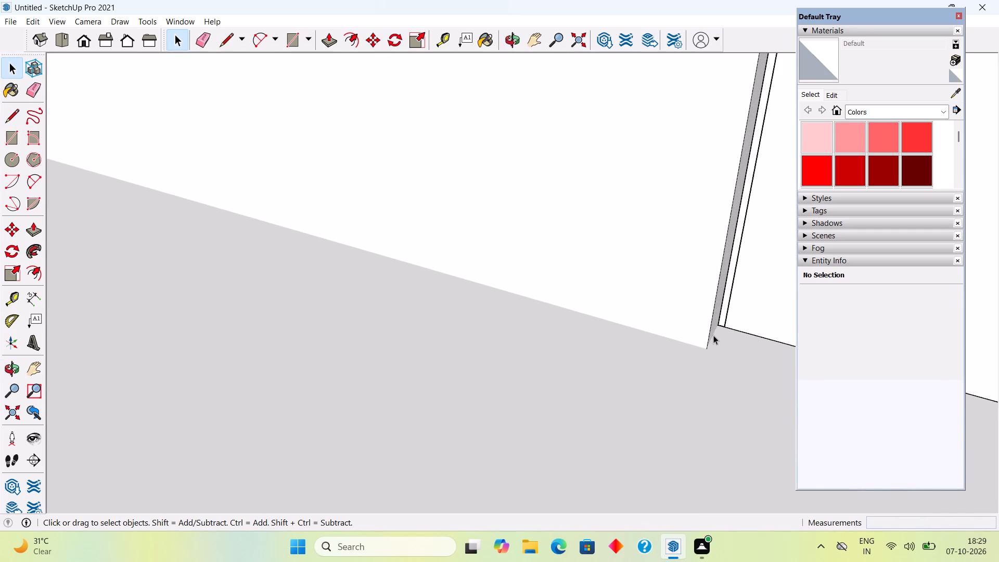
scroll(713, 335, "up", 16)
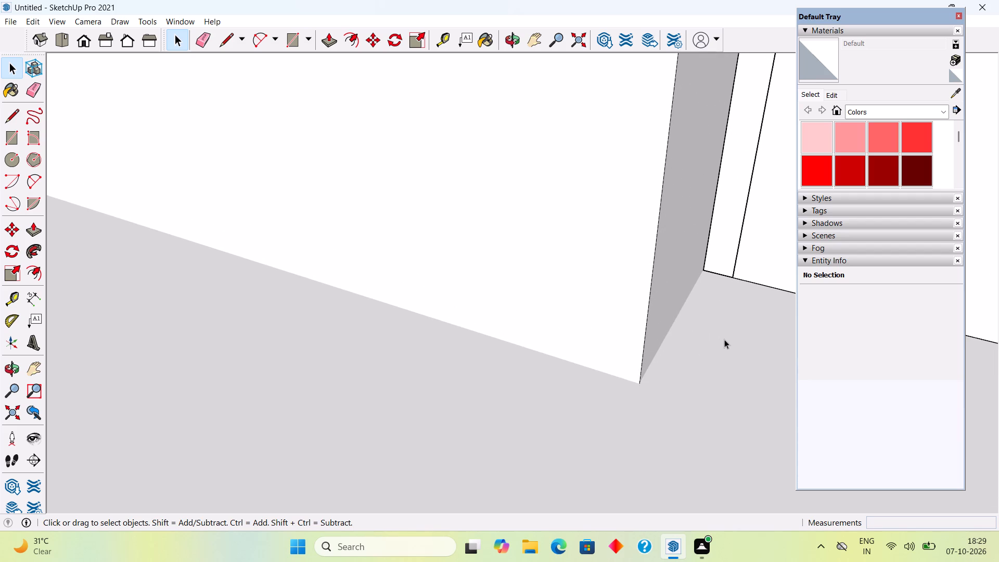
scroll(724, 339, "up", 1)
key("l")
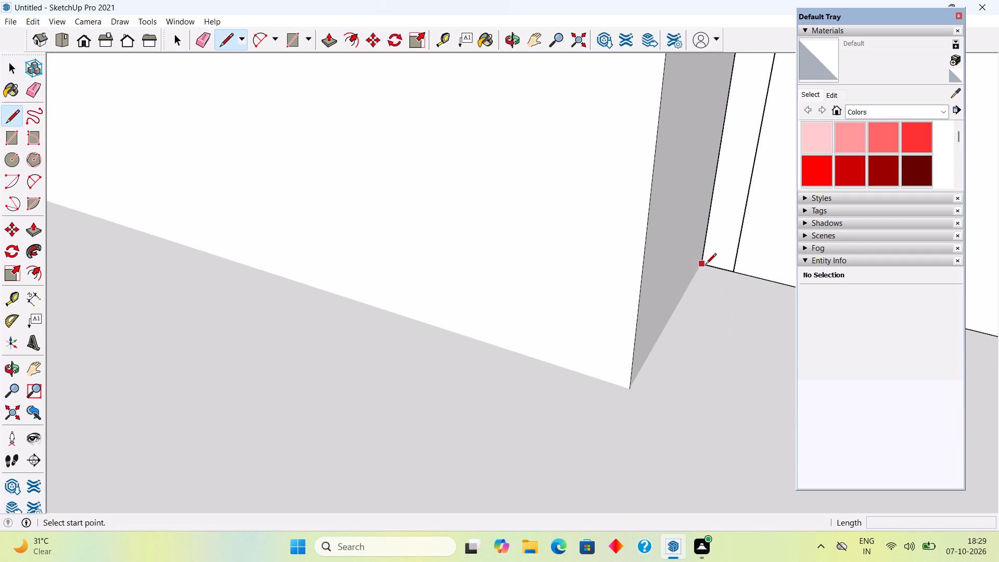
left_click(706, 265)
left_click(629, 392)
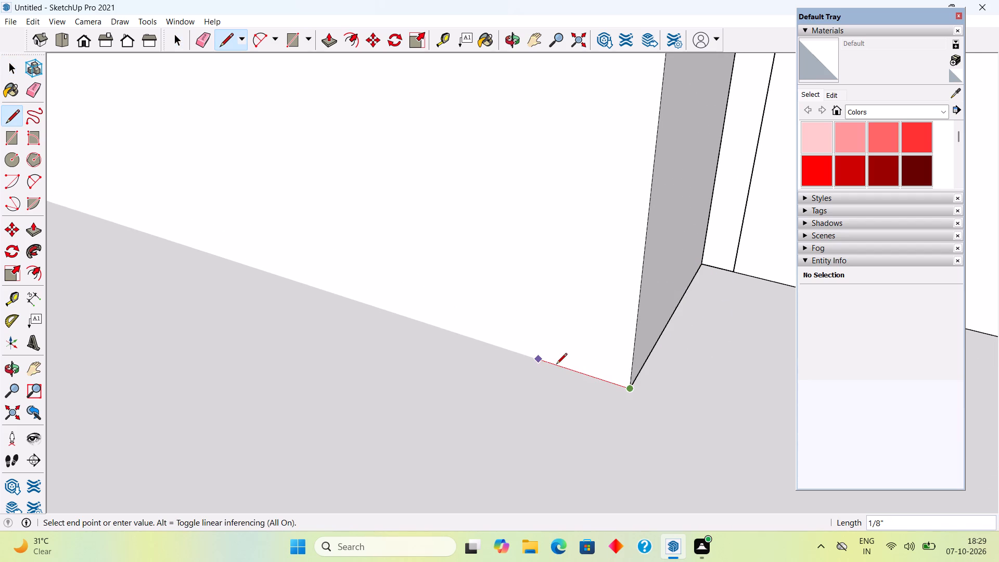
Draw a line about 7' 3/16" long along the cabinet top's back edge, ending at the TV frame upright's rear corner.
scroll(556, 365, "down", 20)
scroll(556, 365, "down", 16)
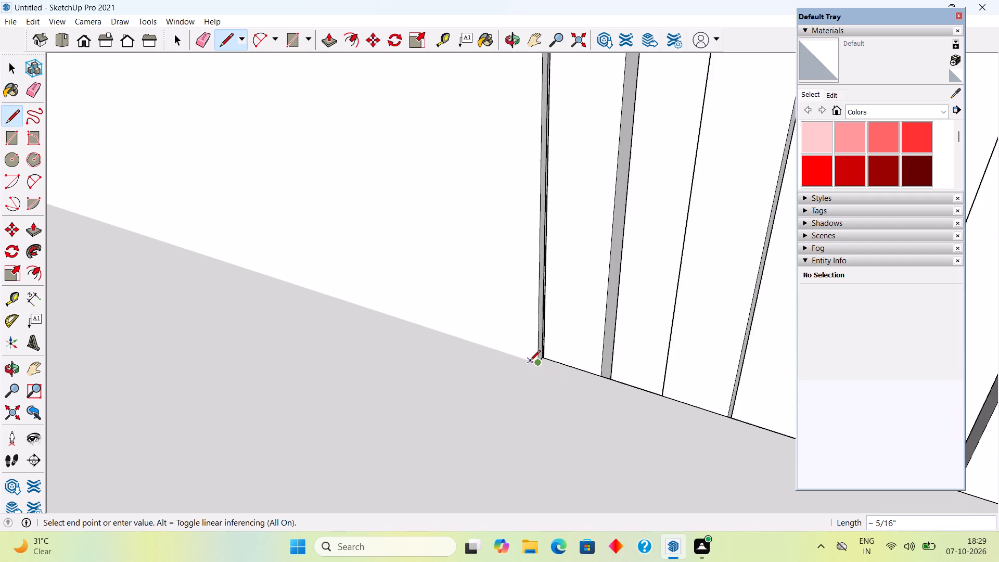
middle_click_drag(530, 362, 776, 398, "shift")
scroll(543, 365, "down", 3)
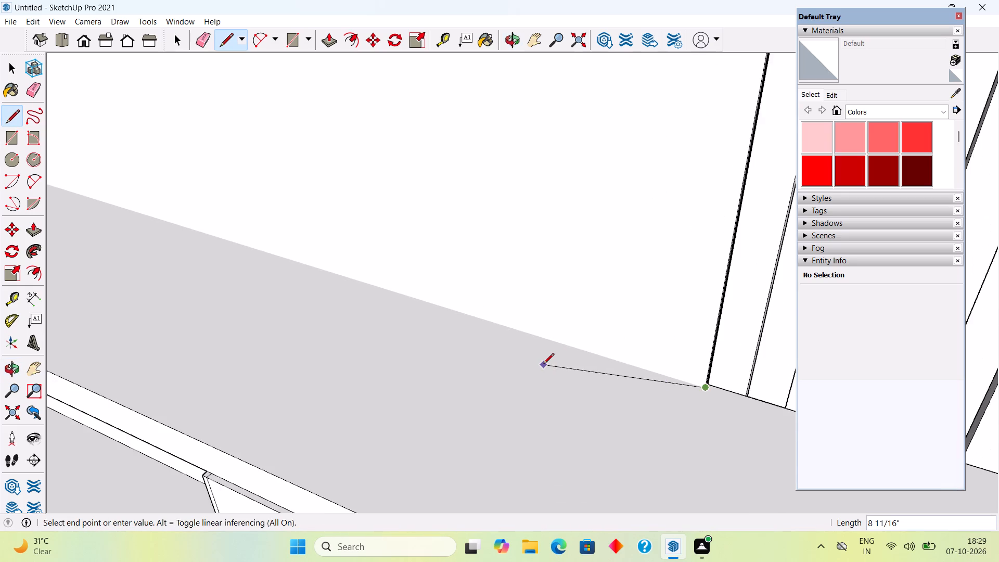
scroll(543, 365, "down", 13)
scroll(243, 265, "up", 4)
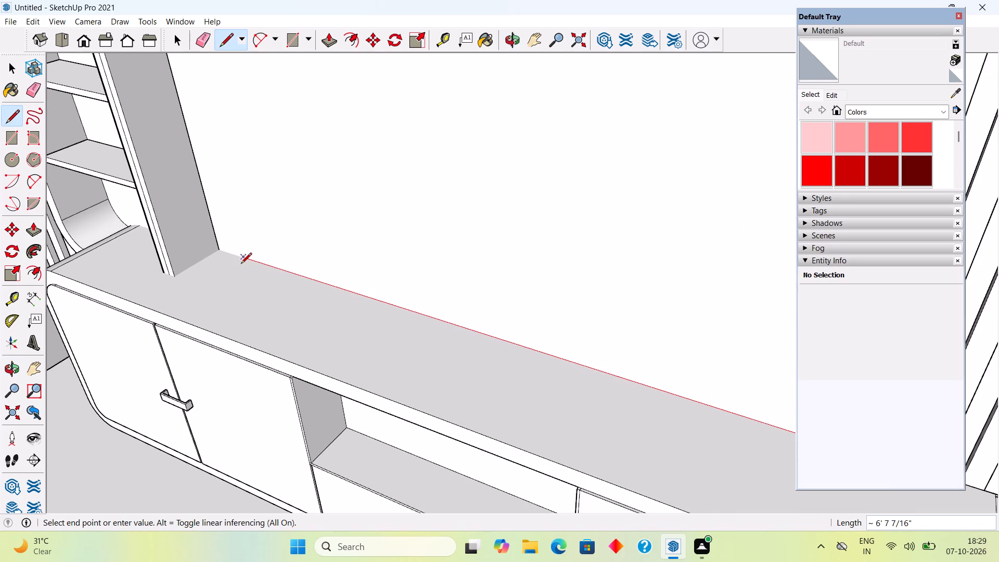
scroll(215, 248, "up", 4)
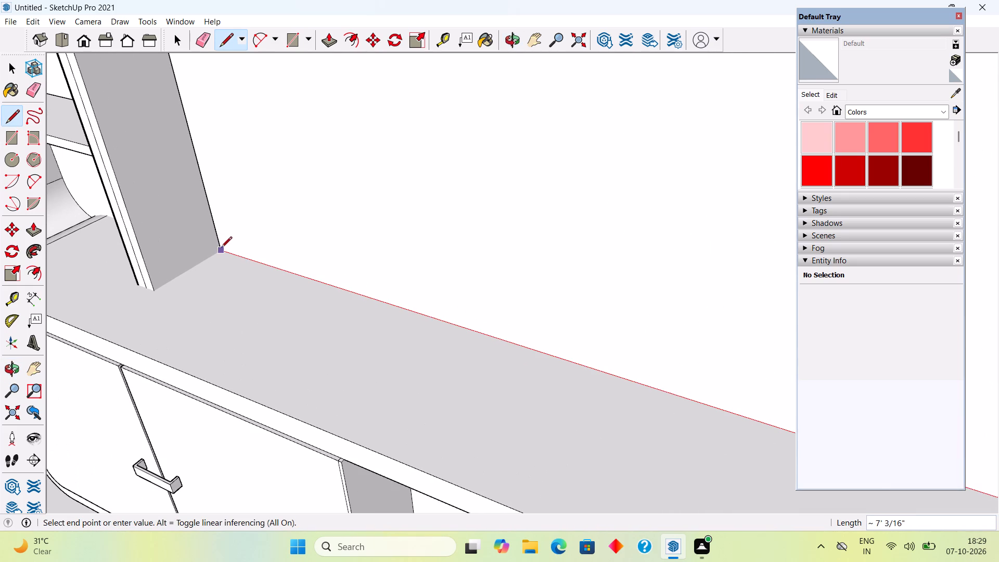
left_click(223, 249)
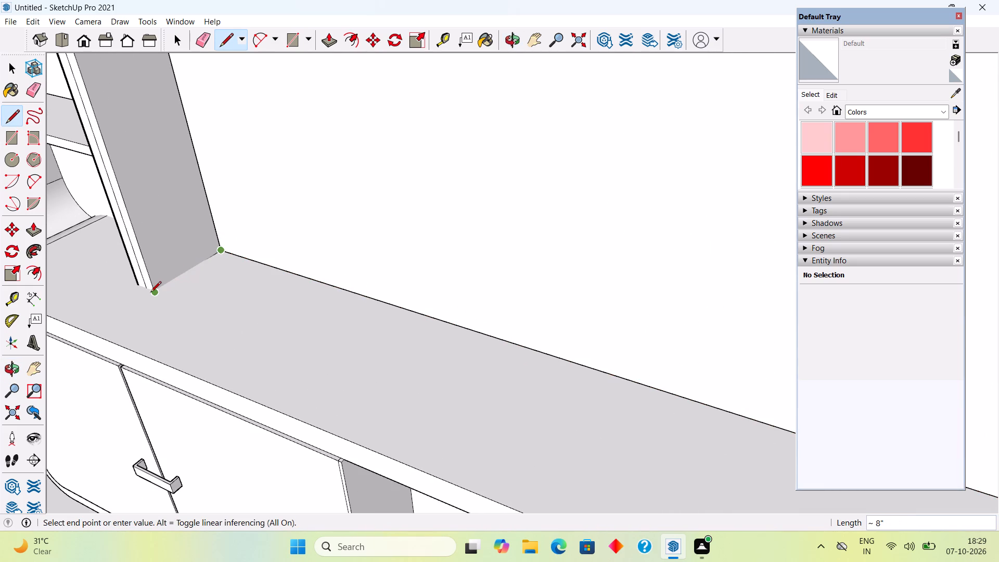
Trace the TV frame upright's base on the cabinet top, along its TV-facing side about 8" and across its stepped front edge.
scroll(161, 286, "up", 9)
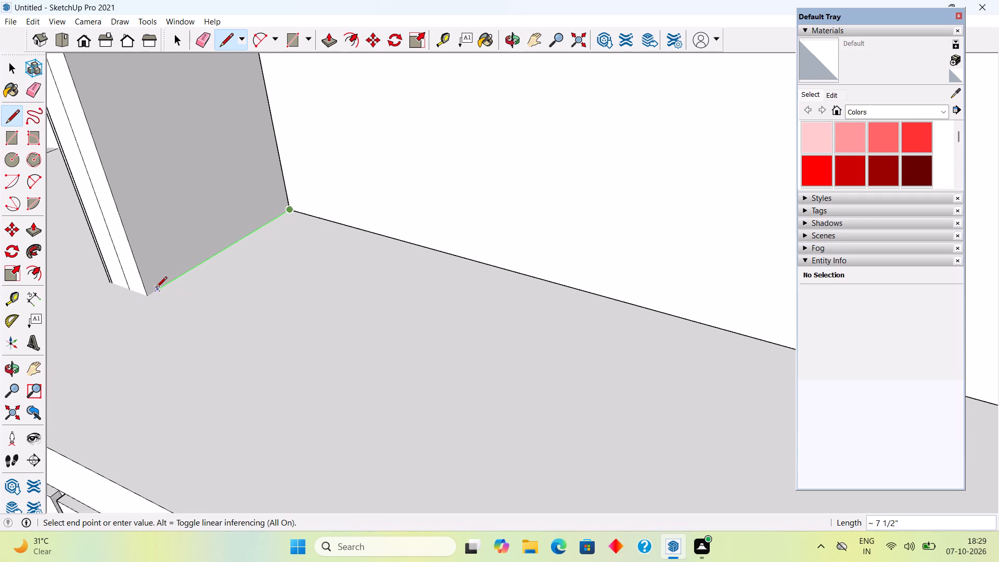
scroll(156, 288, "up", 5)
left_click(144, 297)
scroll(132, 300, "up", 2)
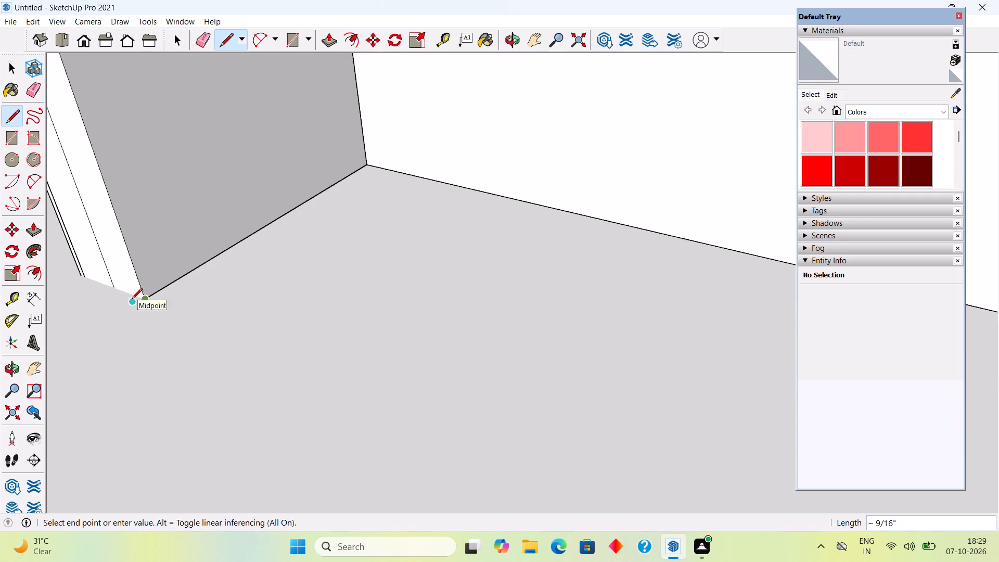
scroll(132, 300, "up", 2)
left_click(112, 278)
scroll(73, 265, "up", 2)
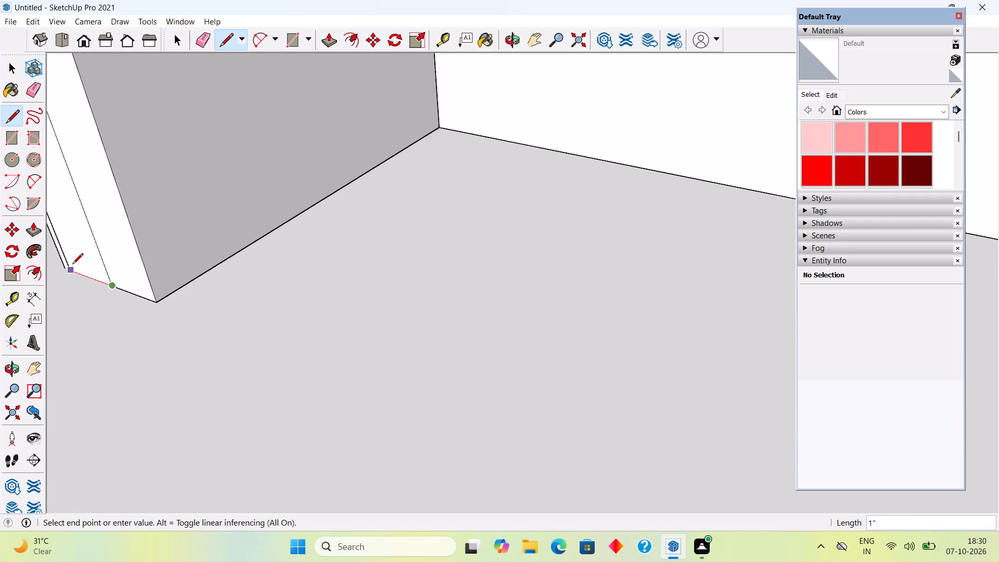
scroll(72, 265, "up", 2)
left_click(67, 271)
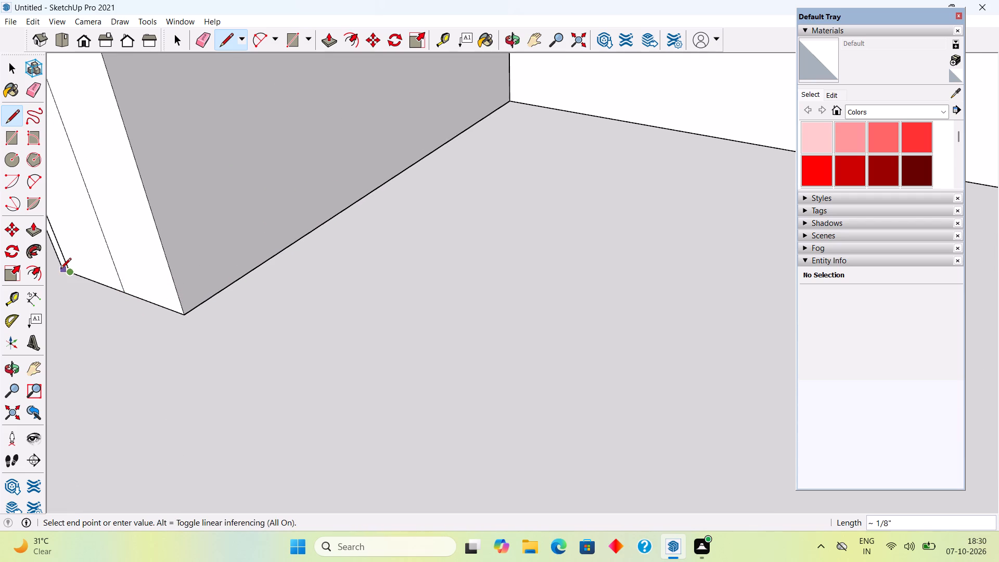
left_click(60, 270)
Trace the upright's base on the shelf side, about 7/8" to the small notch, across it, and back to the back panel.
middle_click_drag(168, 291, 596, 216)
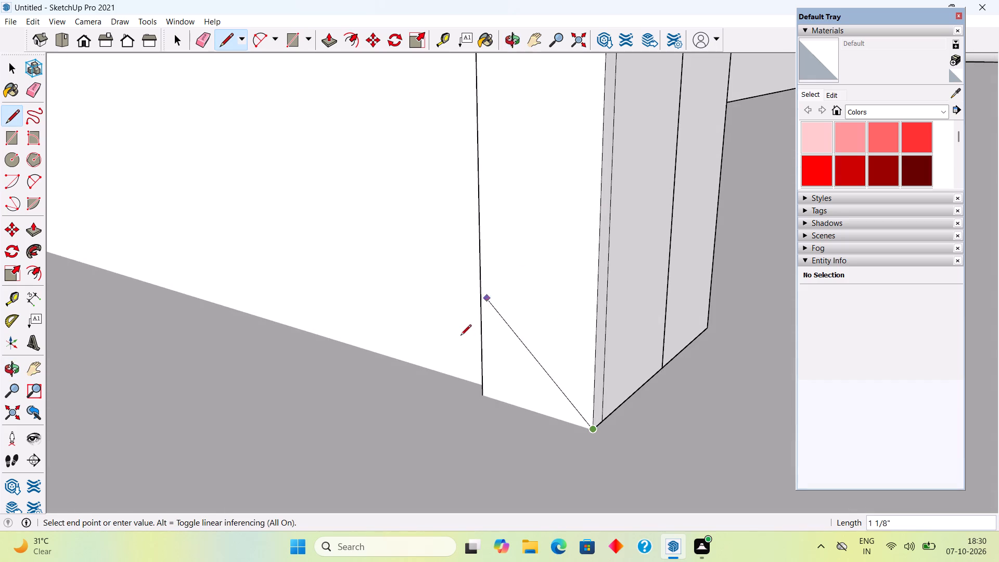
left_click(480, 394)
scroll(445, 373, "up", 12)
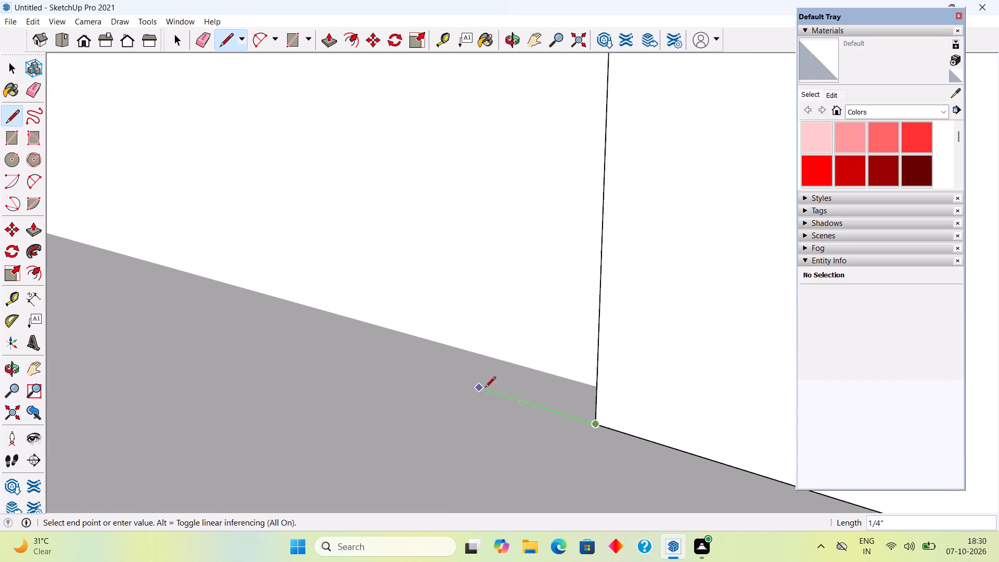
scroll(485, 388, "up", 5)
middle_click_drag(618, 403, 733, 417)
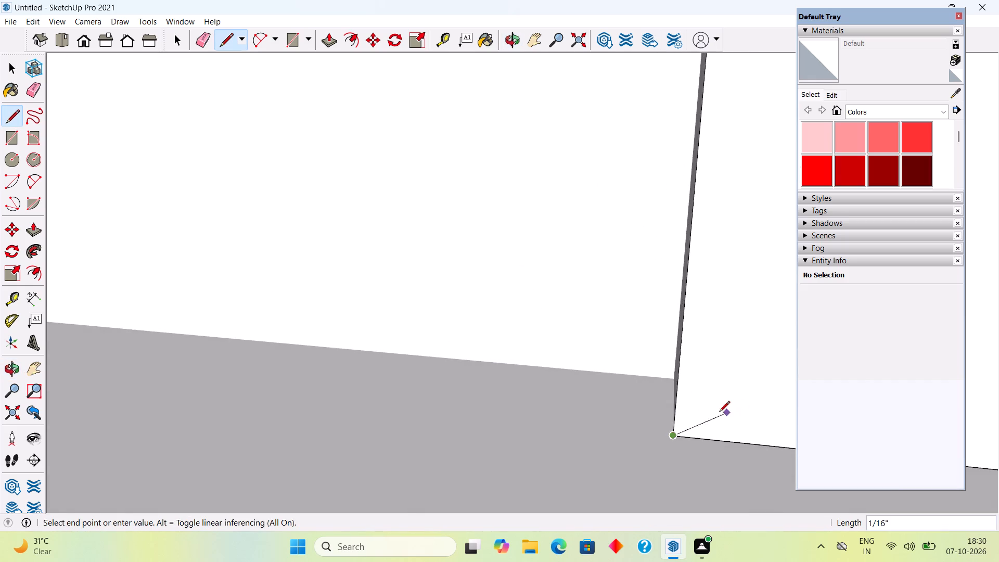
scroll(668, 393, "up", 5)
left_click(680, 365)
scroll(503, 383, "down", 5)
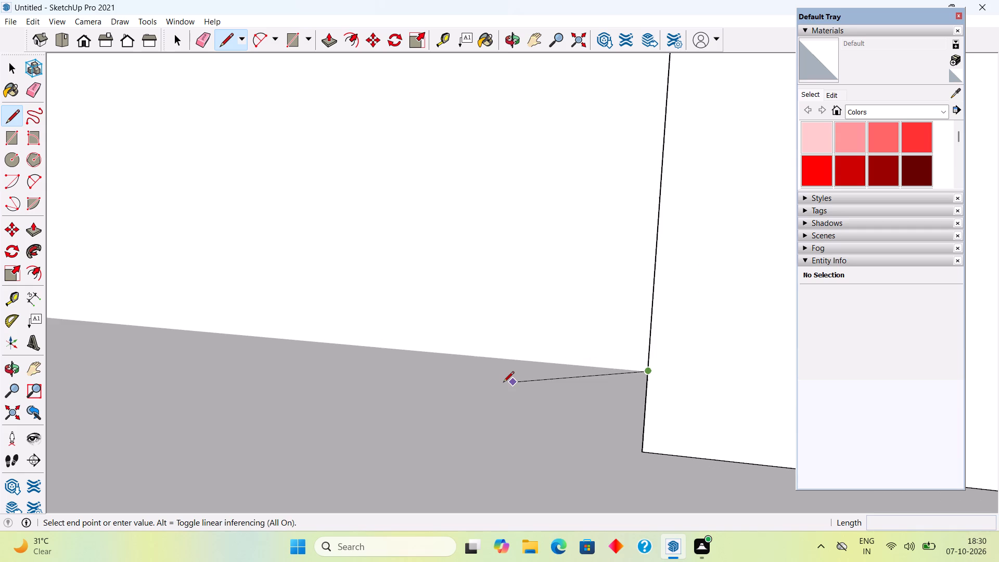
scroll(503, 383, "down", 20)
scroll(503, 383, "down", 13)
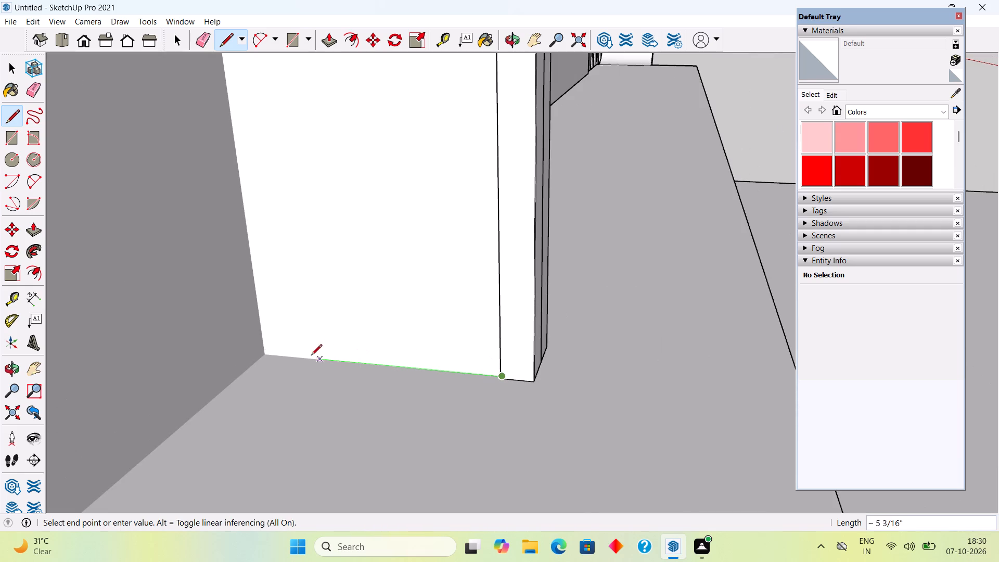
left_click(263, 355)
Draw a line about 1' 2 7/16" along the cabinet top's back edge beneath the shelves, from the upright to the frame's rounded corner.
scroll(263, 355, "down", 15)
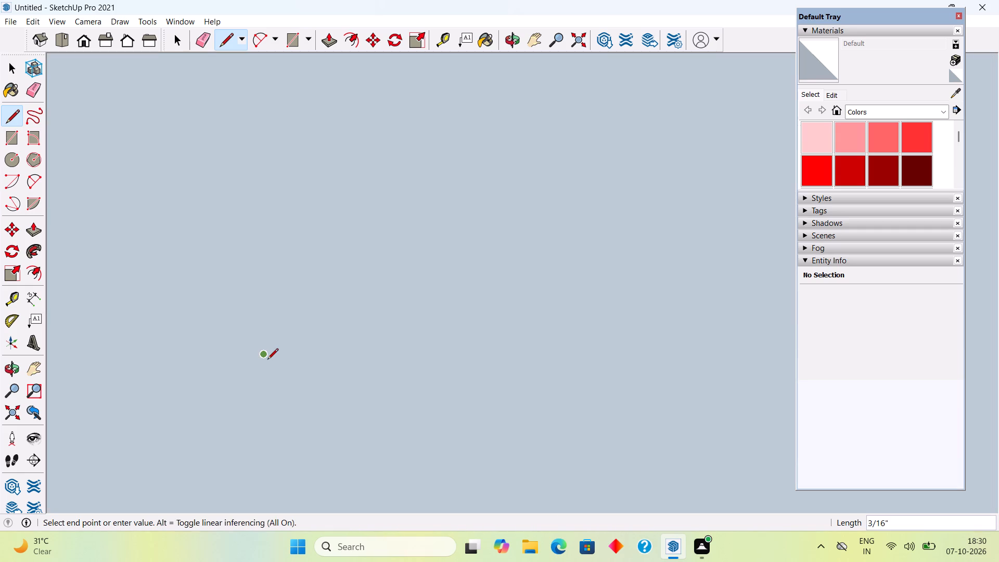
left_click(40, 417)
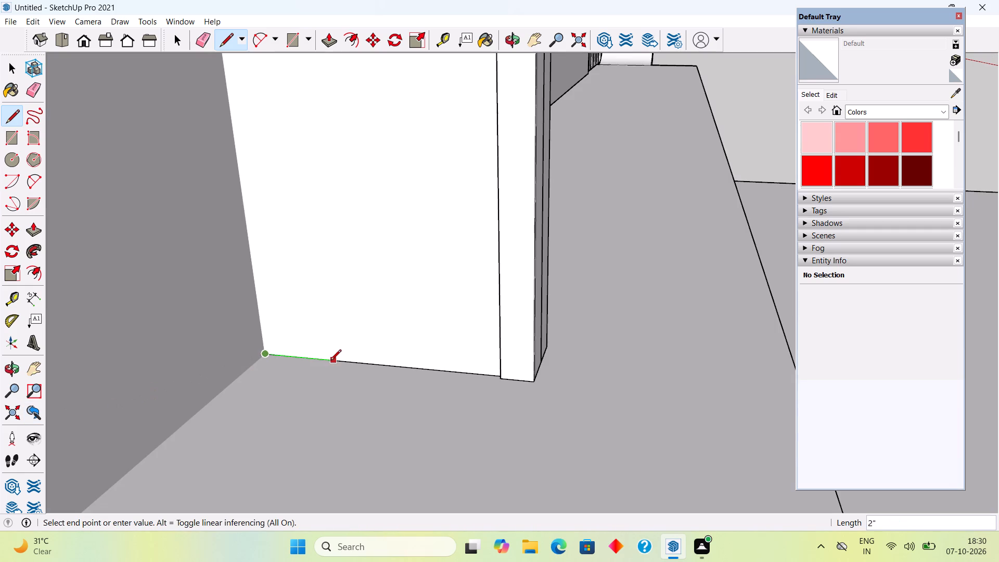
middle_click_drag(455, 367, 203, 386)
scroll(203, 386, "down", 4)
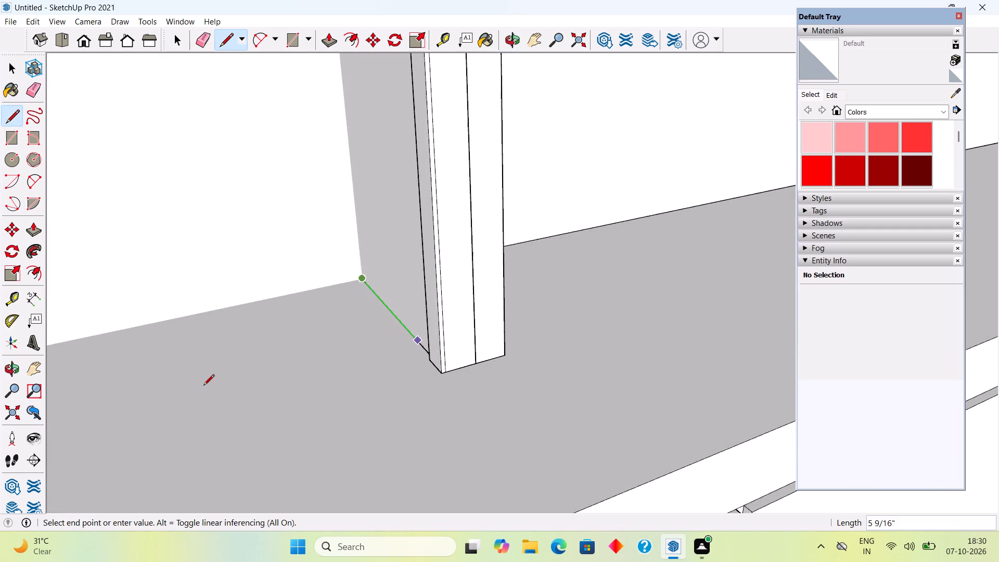
scroll(201, 384, "down", 9)
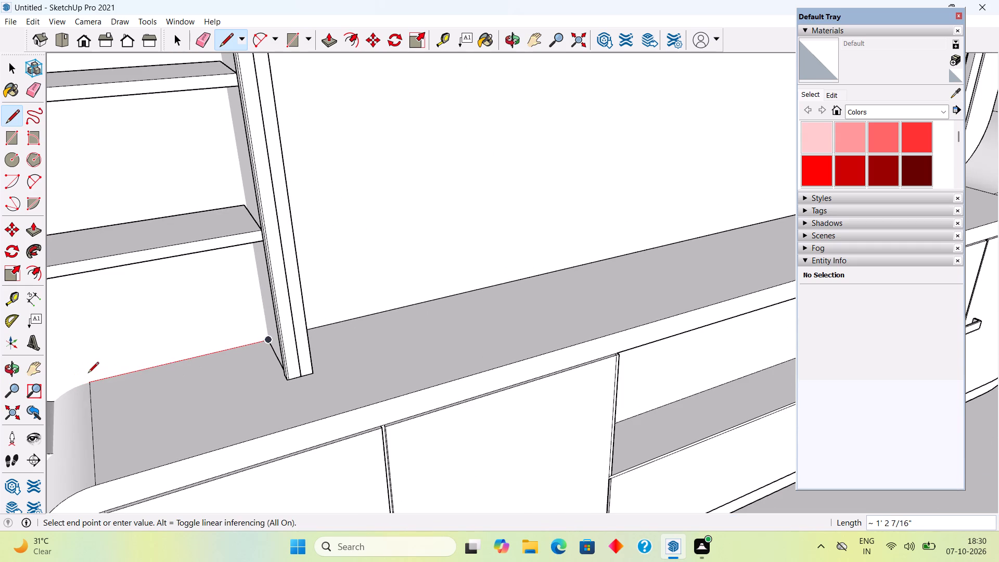
left_click(88, 374)
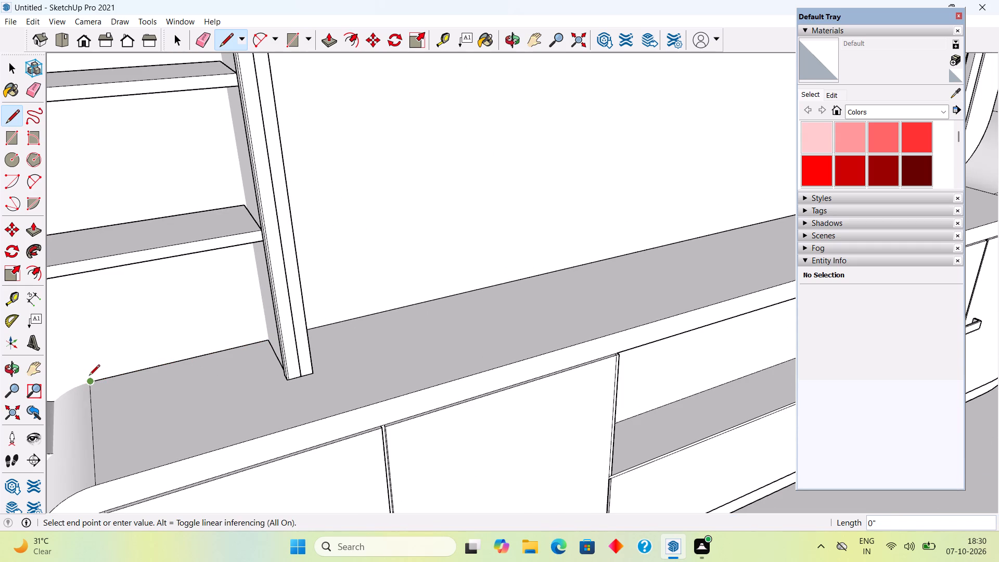
Draw an arc with a bulge of about 1/4" along the rear edge of the shelf frame's rounded bottom corner.
key("a")
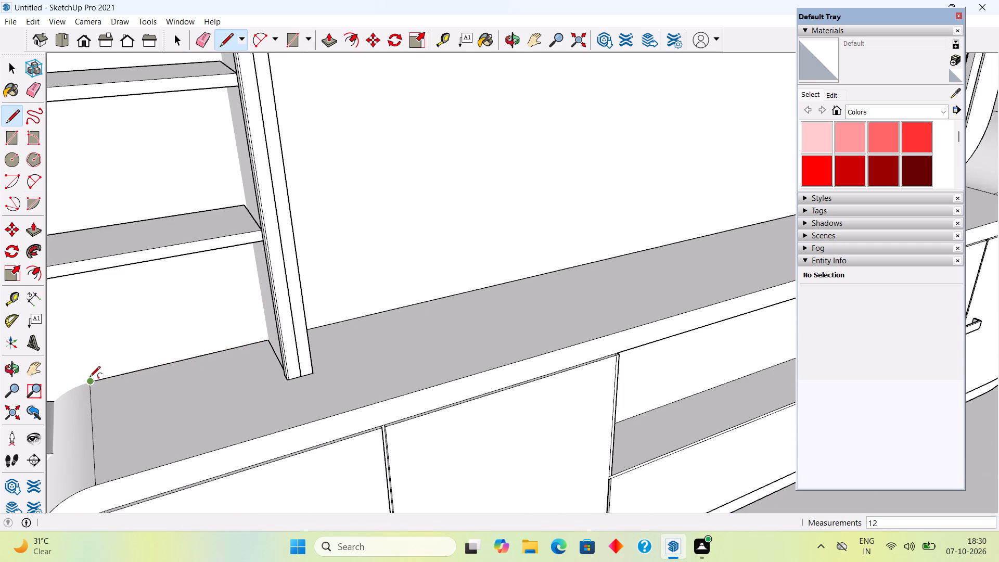
left_click(89, 384)
scroll(76, 387, "up", 3)
scroll(72, 390, "down", 9)
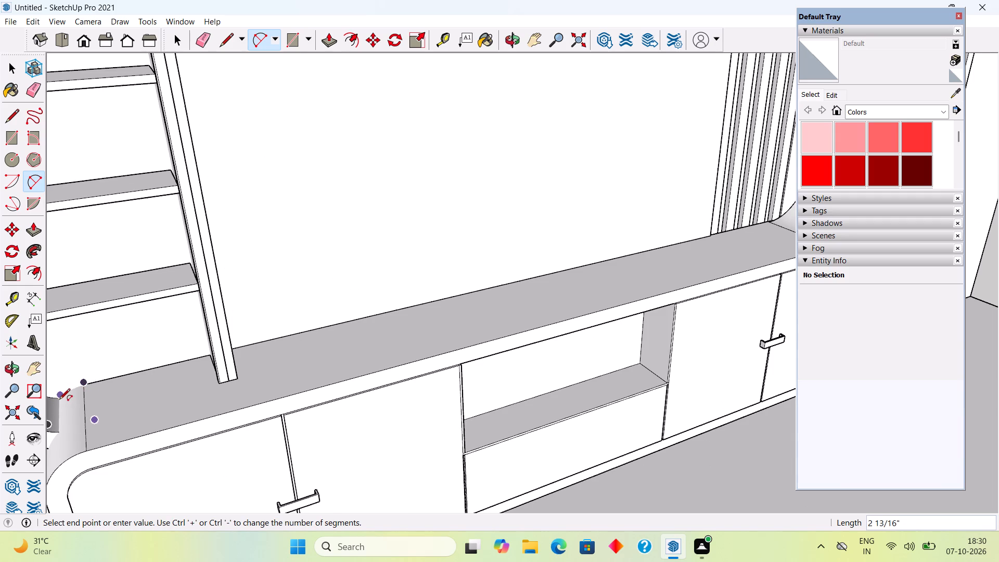
double_click(58, 399)
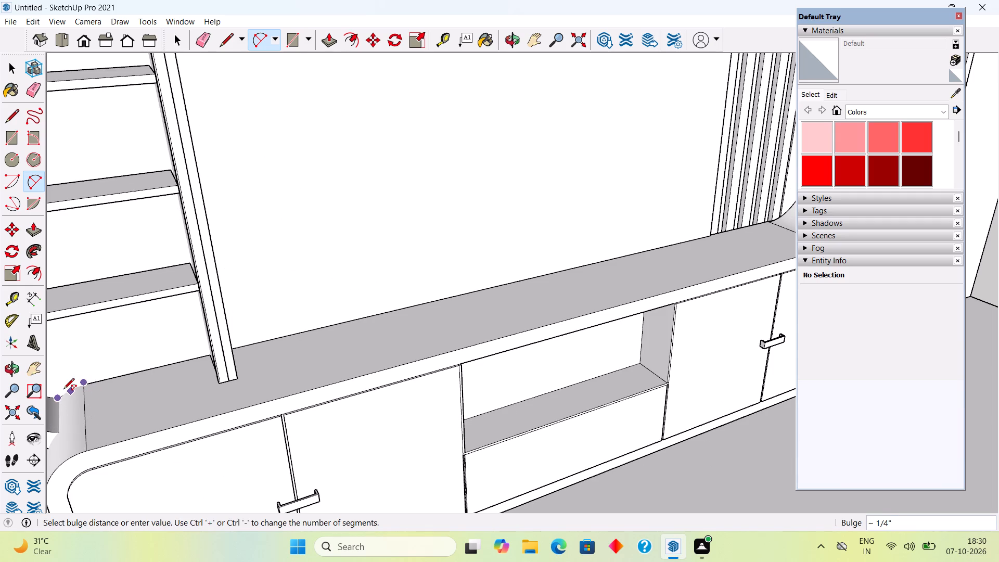
left_click(63, 390)
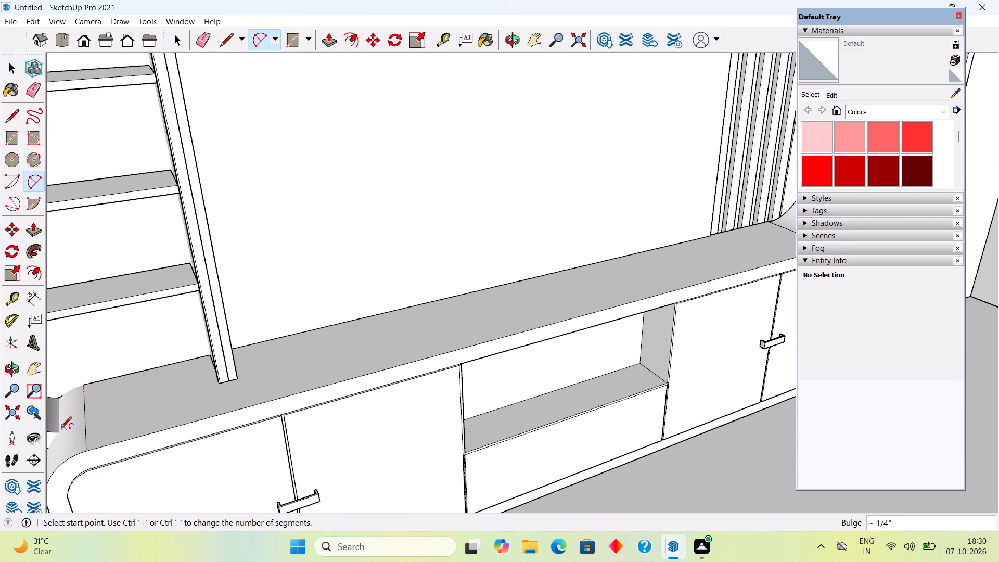
Draw a line about 7 3/4" long across the depth of the shelf frame's rounded bottom corner, up to the arc's end.
left_click(61, 432)
key("l")
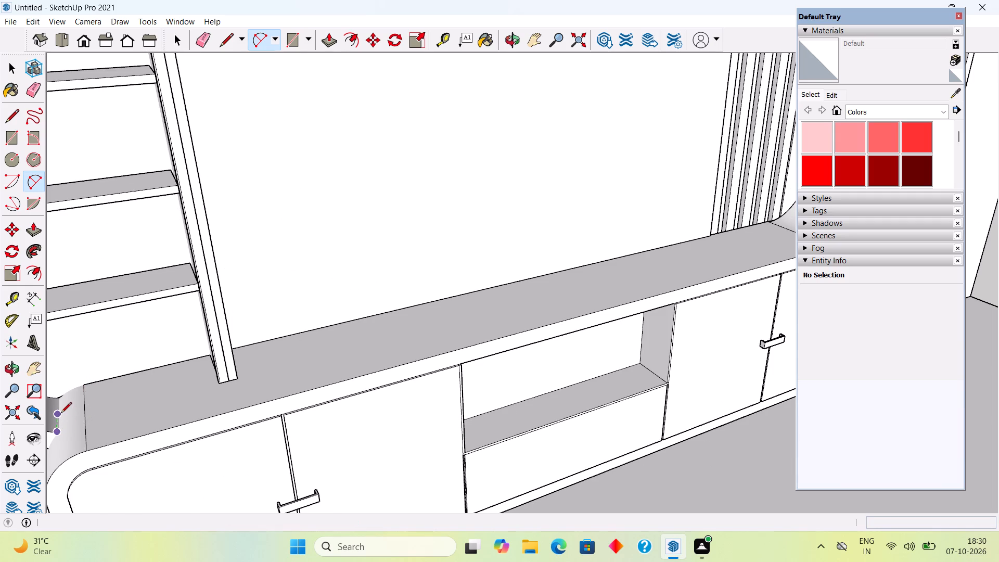
left_click(62, 429)
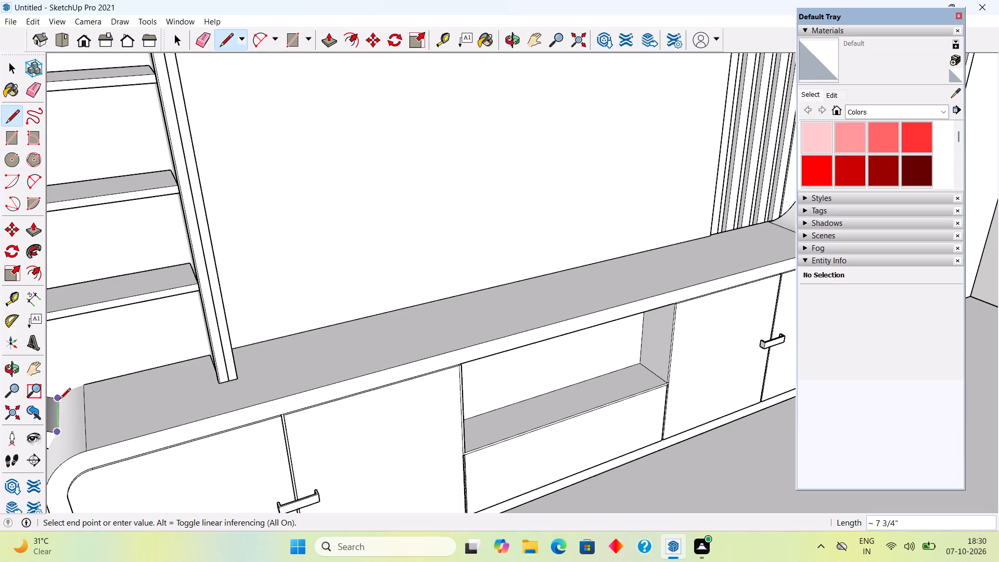
left_click(60, 400)
key("space")
Draw a rectangle about 3' 2 11/16" by 5 5/8" on the cabinet top, above the open niche and near the back panel.
scroll(81, 407, "down", 17)
middle_click_drag(141, 430, 129, 362)
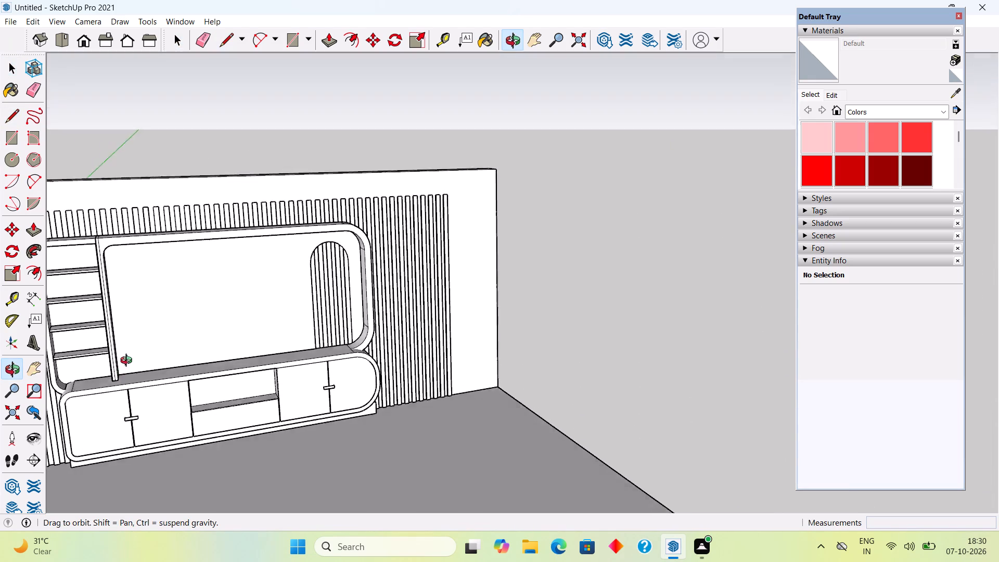
middle_click_drag(129, 362, 134, 358)
scroll(134, 358, "down", 3)
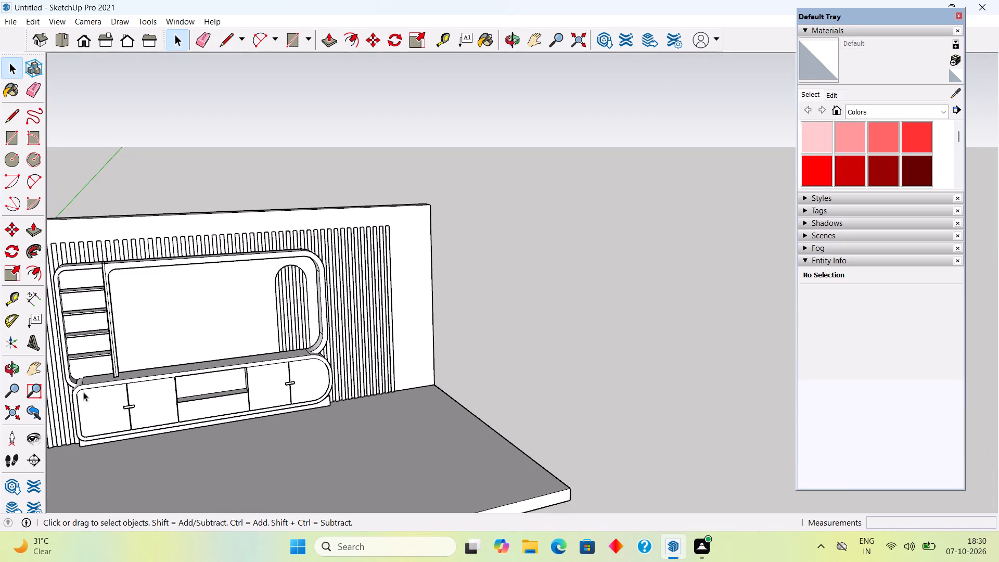
middle_click_drag(113, 380, 427, 380, "shift")
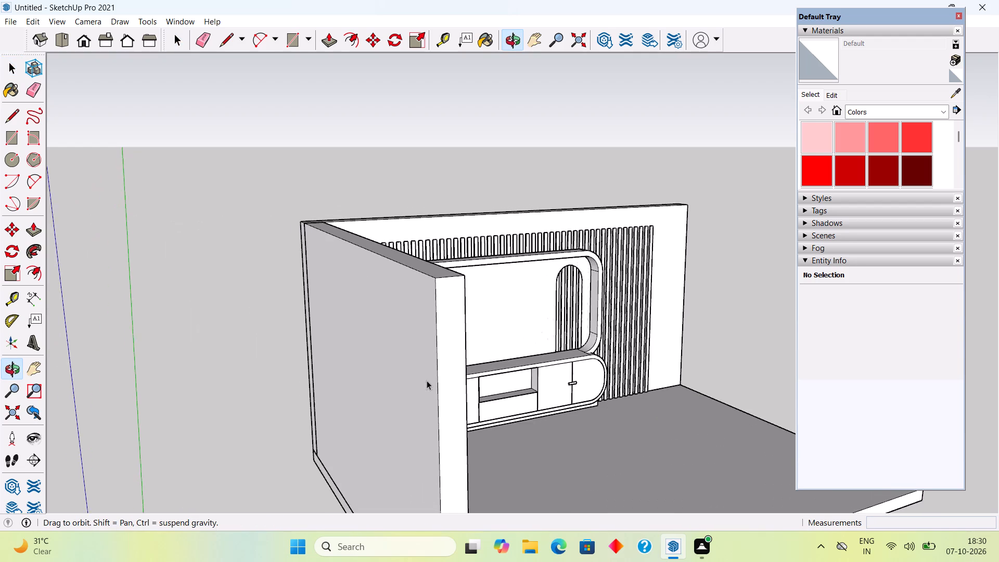
middle_click_drag(427, 380, 427, 380, "shift")
middle_click_drag(447, 389, 323, 361)
scroll(515, 374, "up", 4)
middle_click_drag(541, 337, 532, 403)
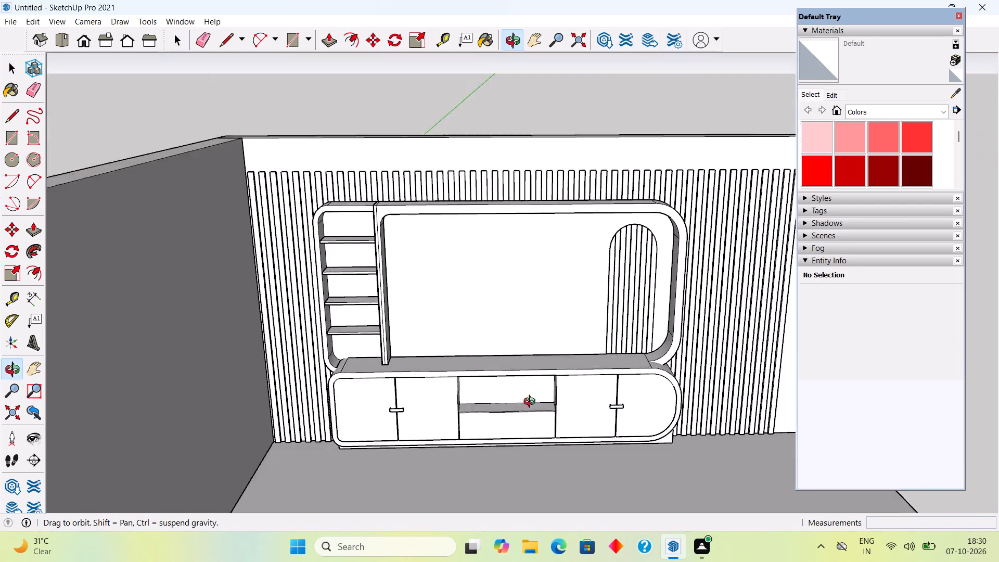
middle_click_drag(532, 403, 517, 471)
scroll(495, 346, "up", 4)
middle_click_drag(496, 346, 509, 407)
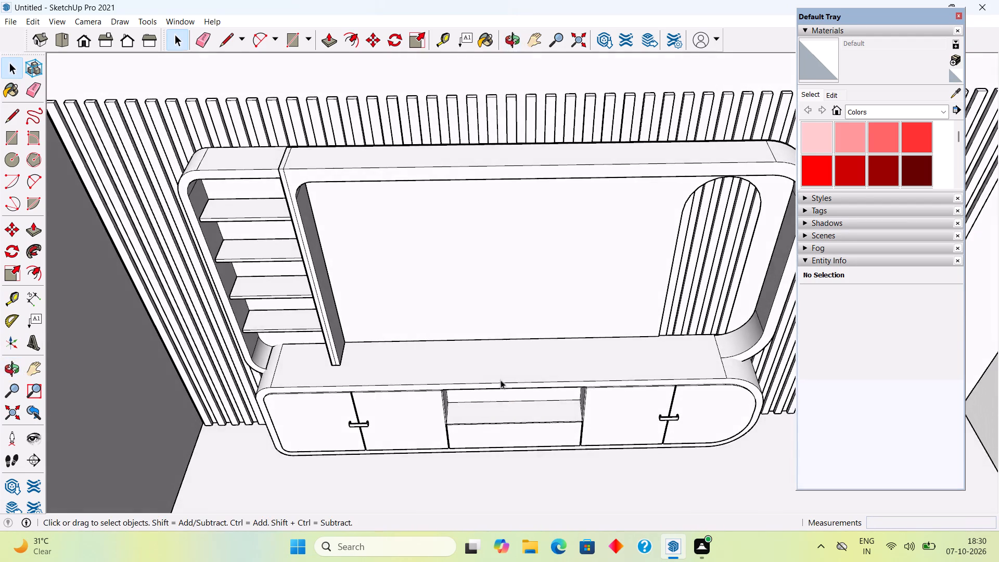
scroll(482, 369, "up", 4)
key("r")
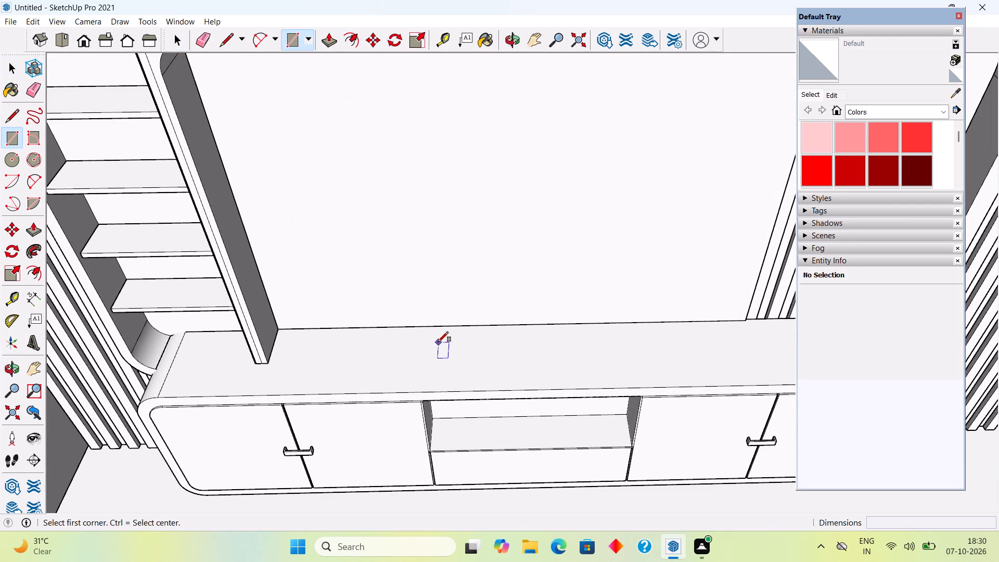
left_click(420, 334)
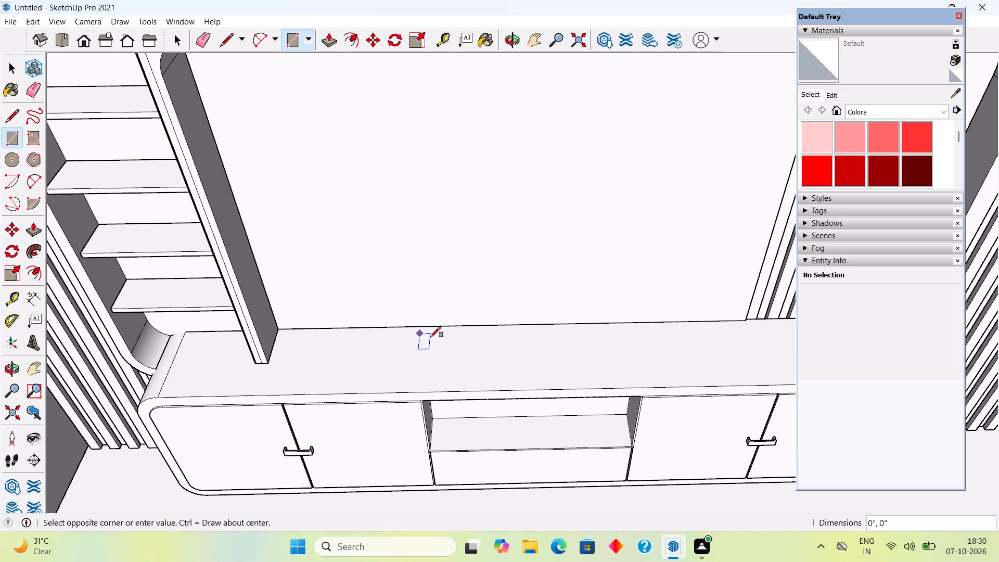
left_click(641, 353)
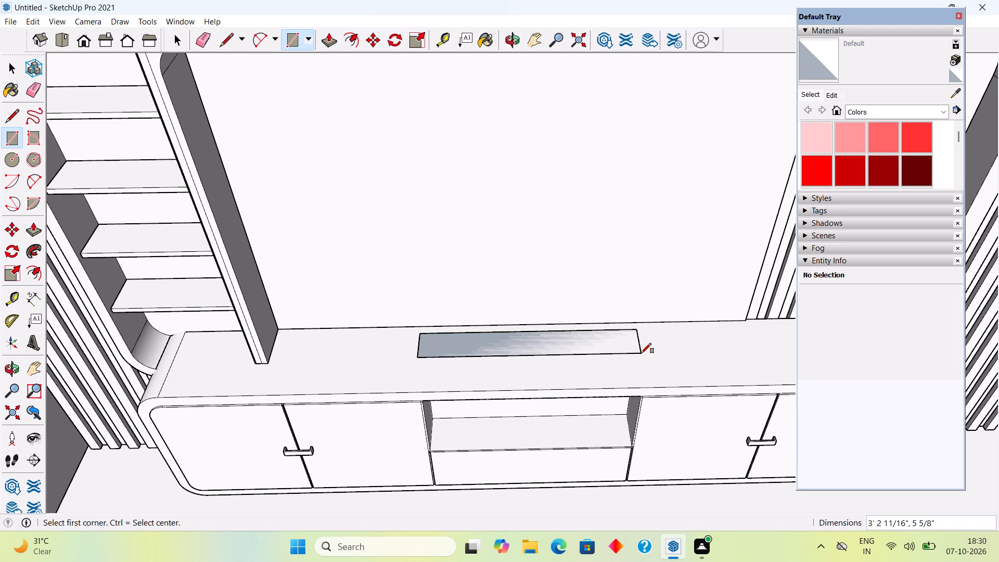
Extrude the rectangle on the cabinet top about 4 1/16" upward and make the resulting box a group.
key("p")
left_click(616, 345)
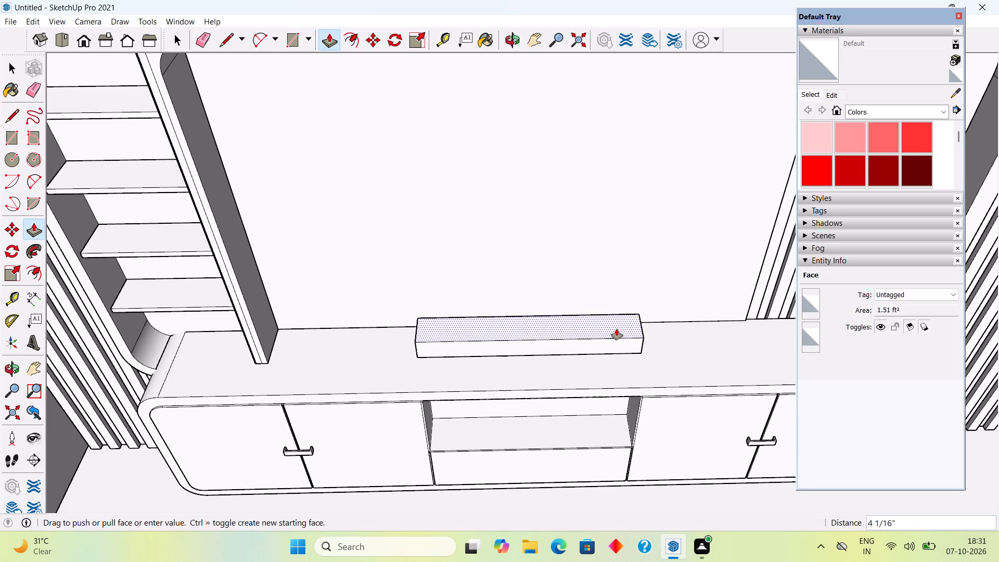
left_click(617, 329)
key("space")
triple_click(611, 334)
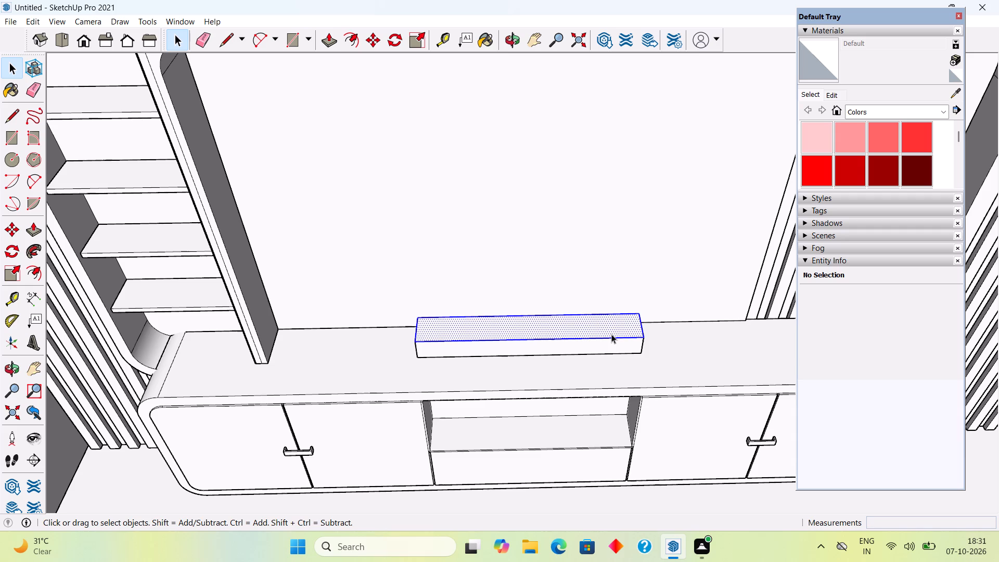
right_click(611, 334)
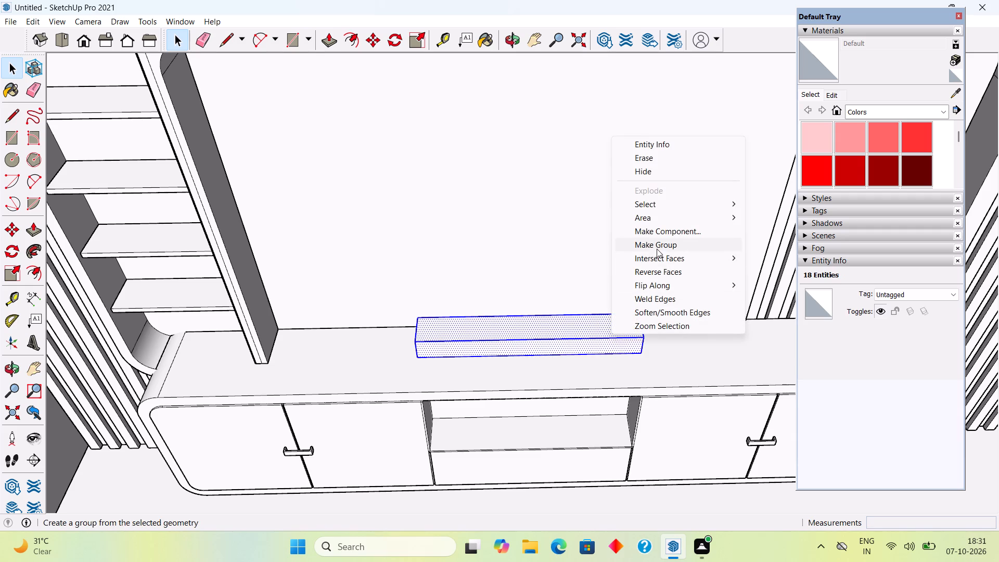
left_click(657, 249)
Paint the box group on the cabinet top black with Color M09.
middle_click_drag(613, 331, 613, 180)
middle_click_drag(556, 289, 493, 222)
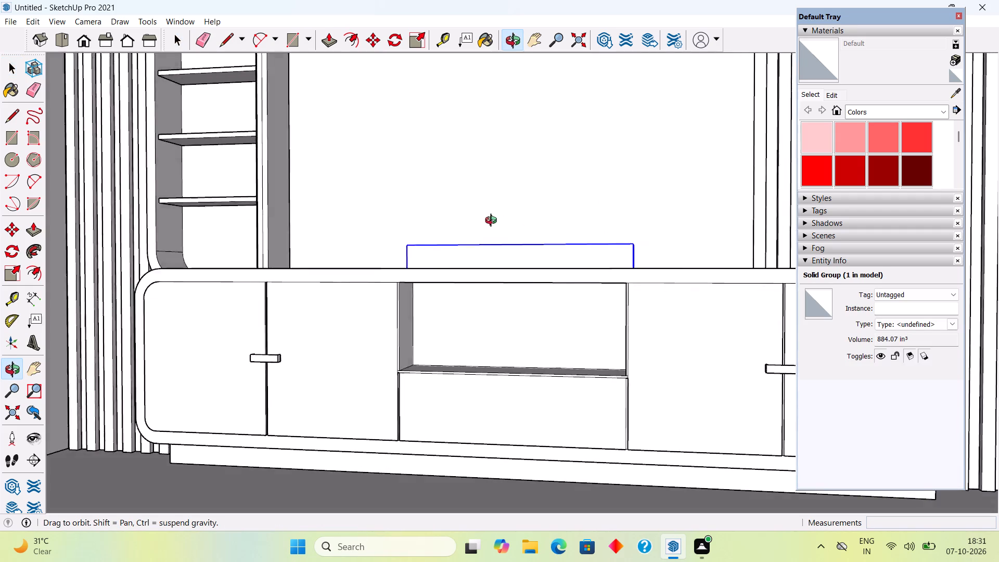
middle_click_drag(493, 222, 591, 257)
scroll(893, 166, "down", 3)
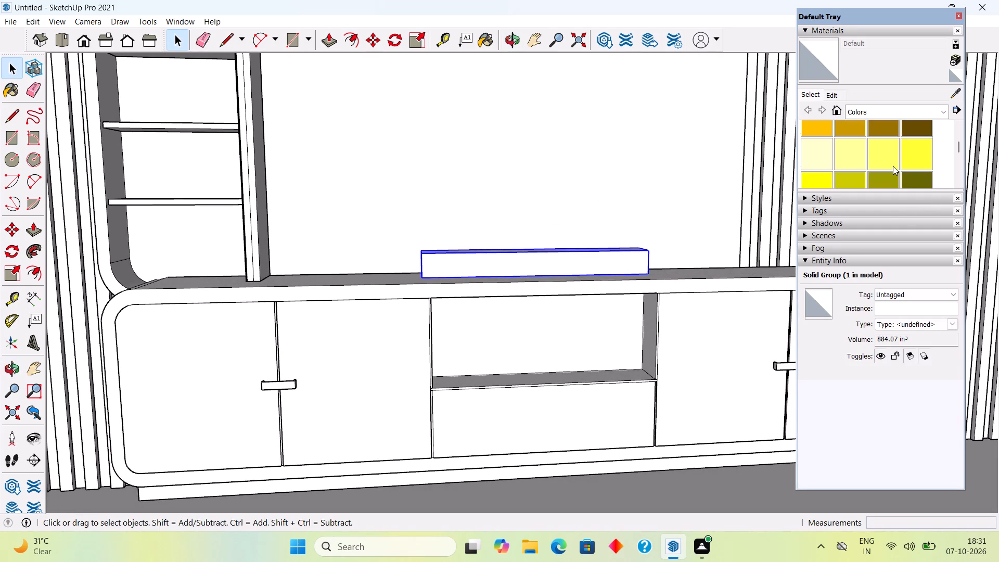
scroll(893, 166, "down", 12)
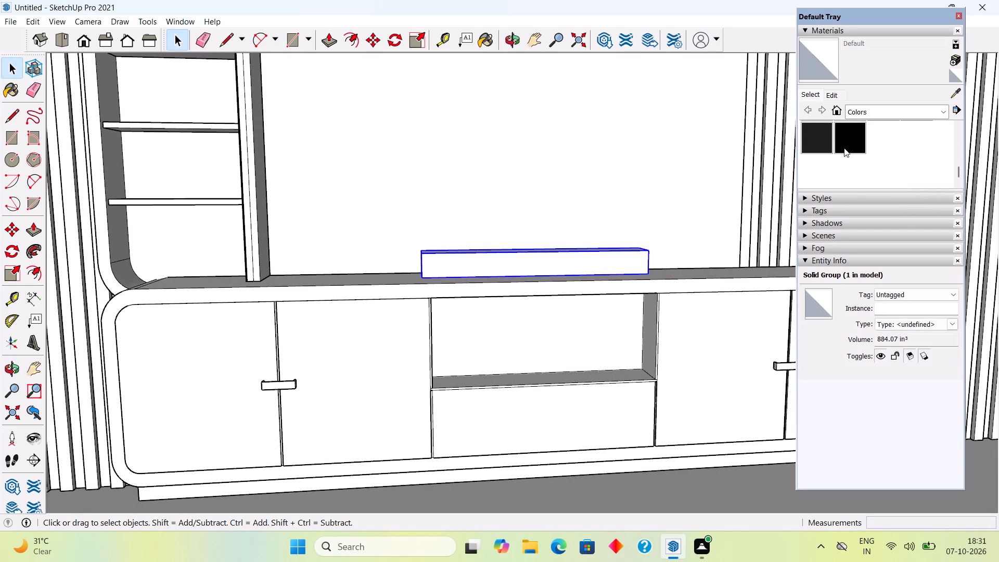
left_click(844, 148)
left_click(599, 262)
key("space")
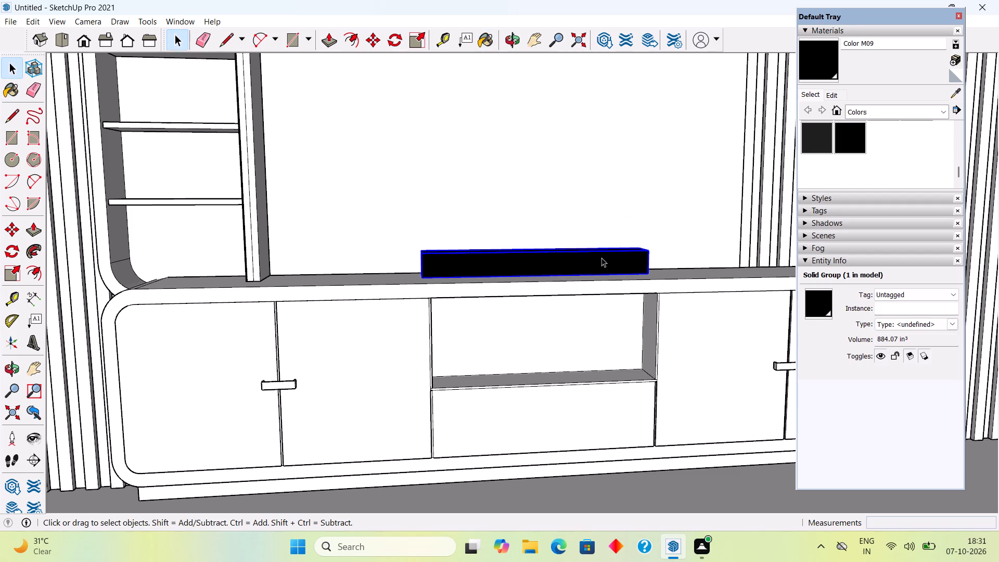
Draw a rectangle about 1' 3 15/16" by 3 5/8" on the floor of the cabinet's open niche.
scroll(603, 255, "down", 5)
scroll(582, 321, "up", 1)
middle_click_drag(547, 341, 510, 345)
scroll(643, 269, "up", 8)
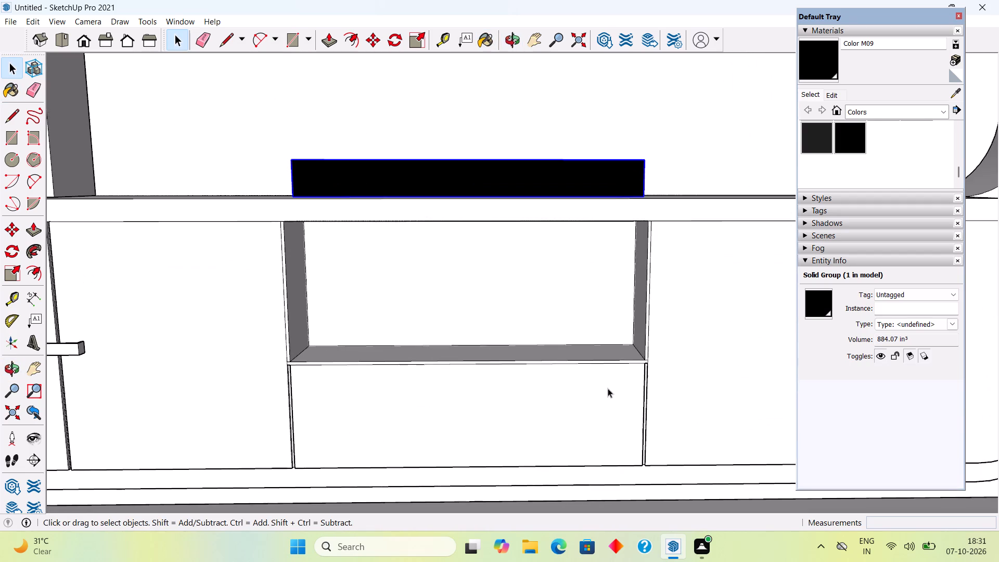
middle_click_drag(566, 328, 562, 421)
key("space")
middle_click_drag(533, 335, 528, 415)
scroll(497, 398, "up", 2)
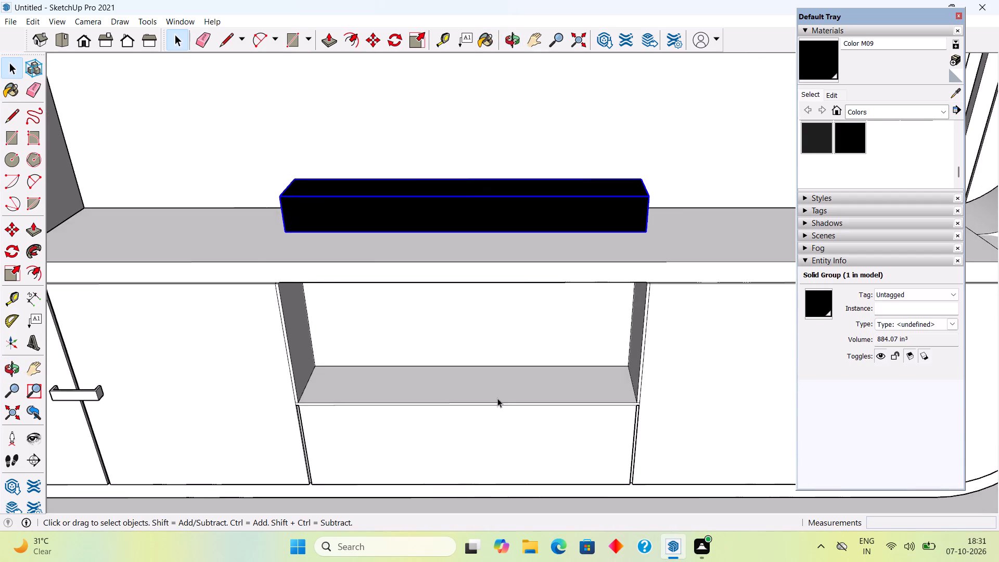
scroll(497, 398, "up", 3)
key("r")
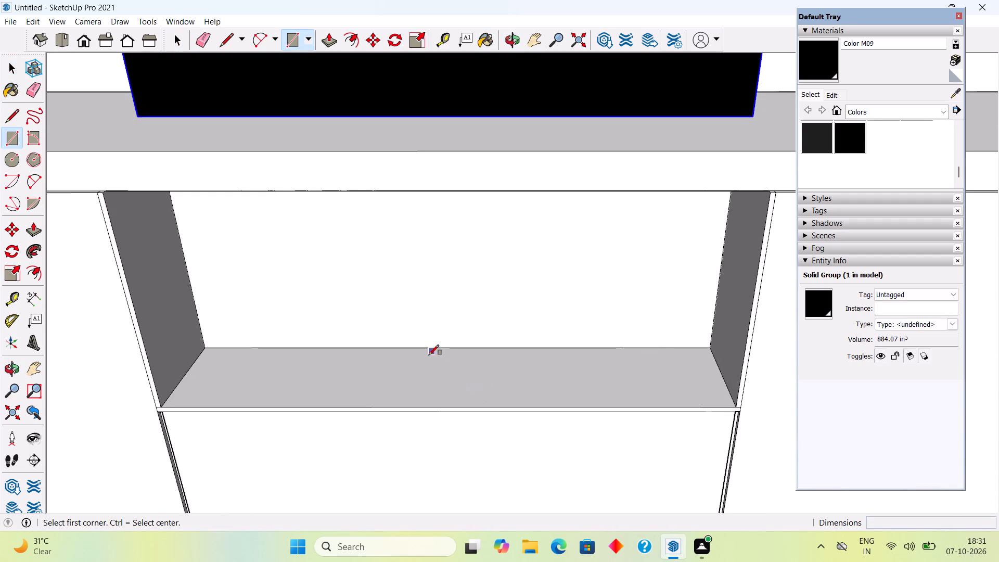
left_click(345, 362)
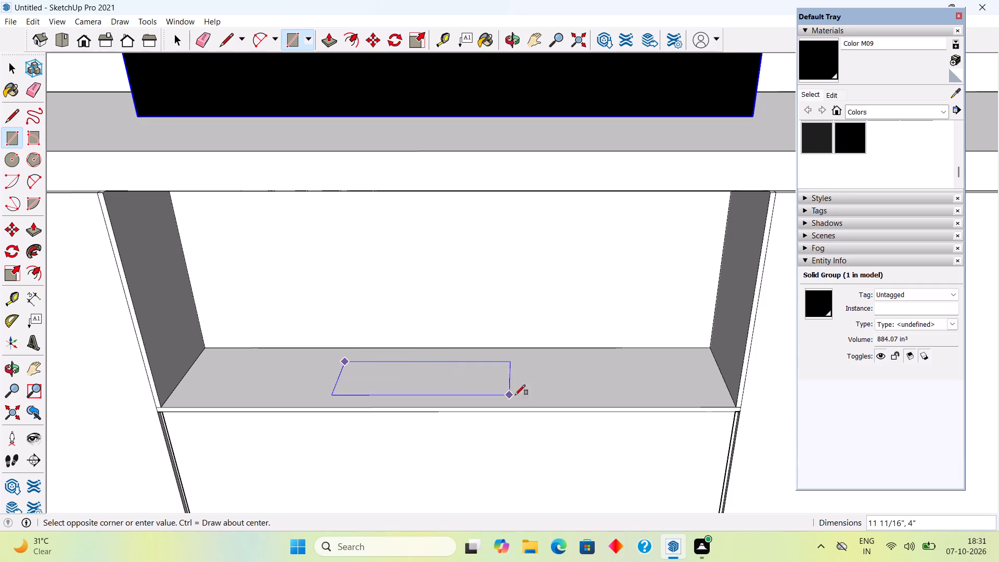
left_click(577, 392)
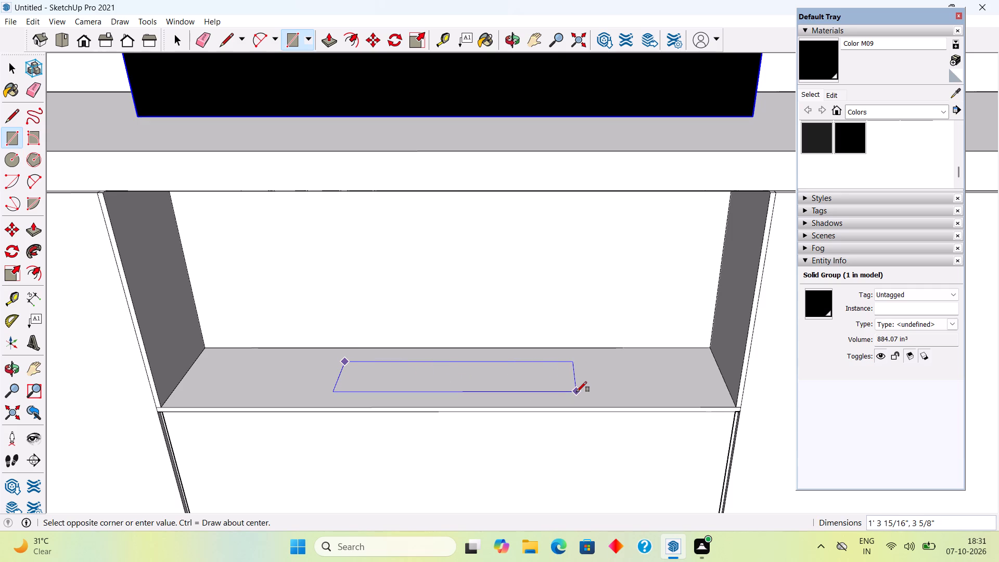
Extrude the rectangle in the niche upward into a low box and make it a group.
key("p")
left_click(530, 380)
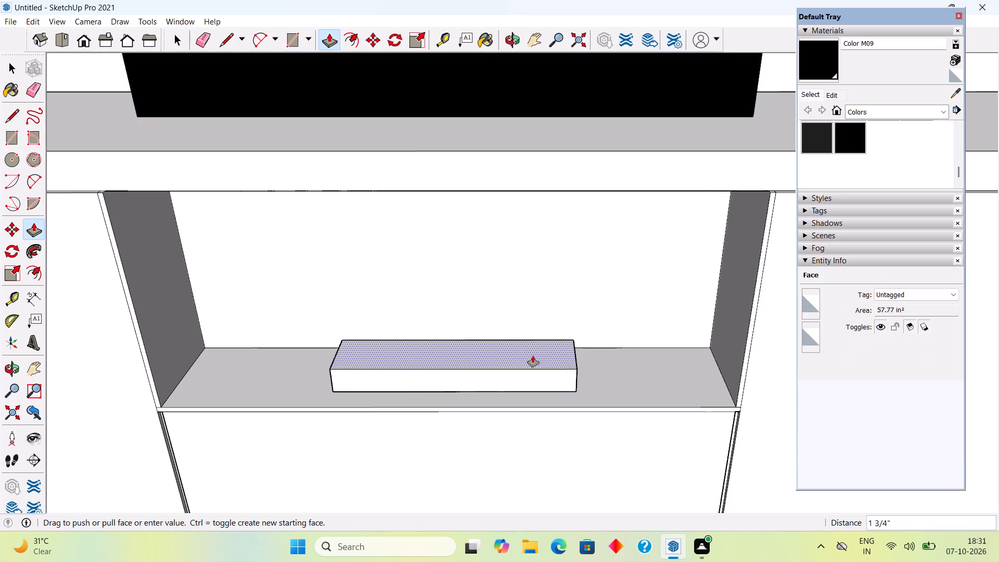
left_click(533, 353)
key("space")
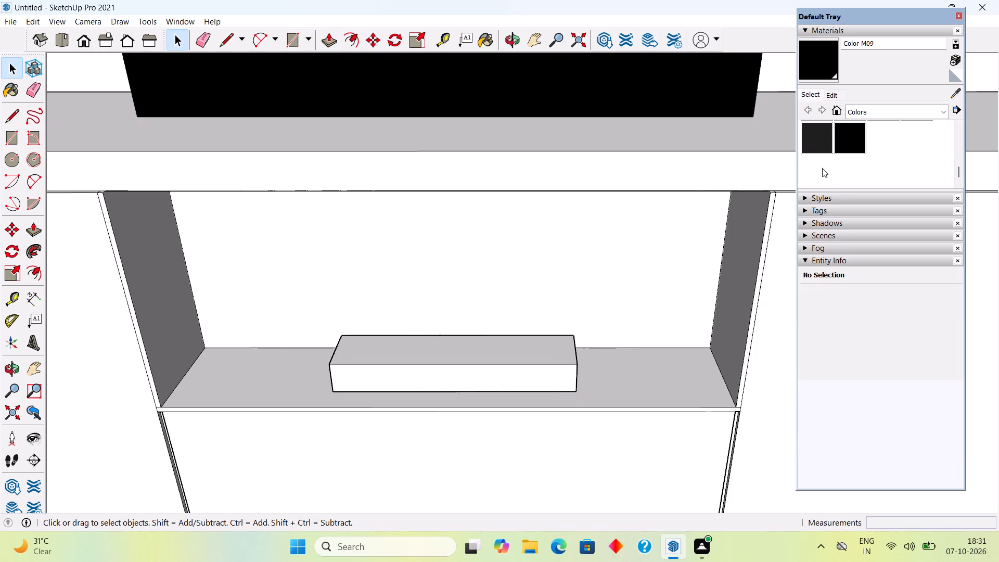
triple_click(532, 369)
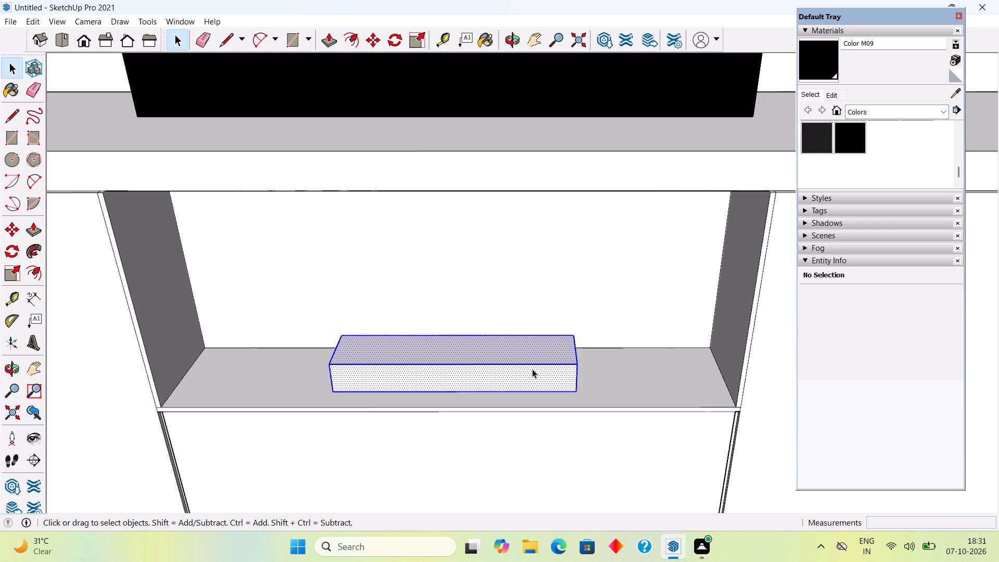
right_click(532, 369)
left_click(565, 282)
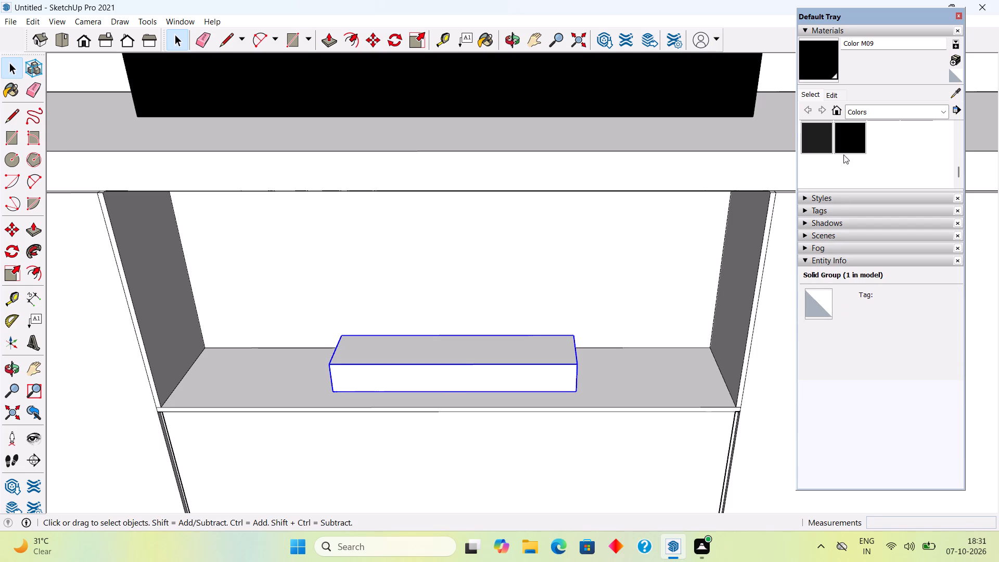
Paint the box group in the niche black with Color M09 and clear the selection.
left_click(845, 147)
left_click(550, 356)
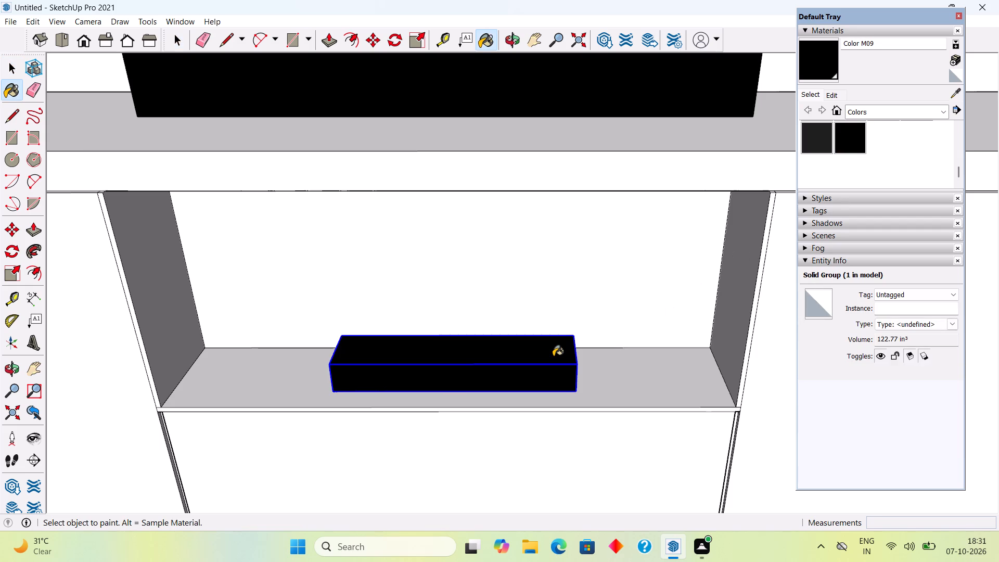
key("space")
scroll(553, 356, "down", 20)
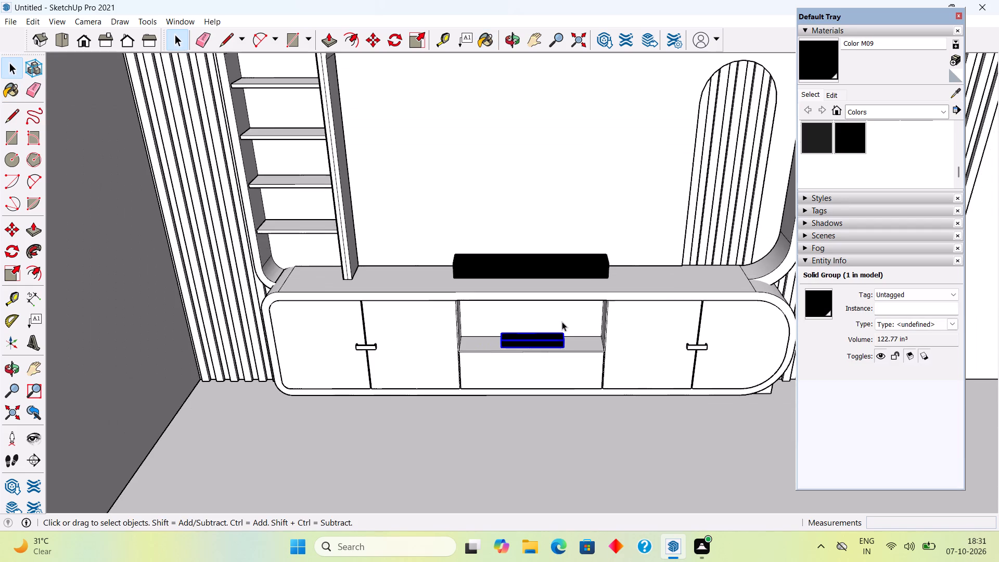
scroll(562, 322, "down", 2)
middle_click_drag(567, 329, 574, 207)
left_click(568, 108)
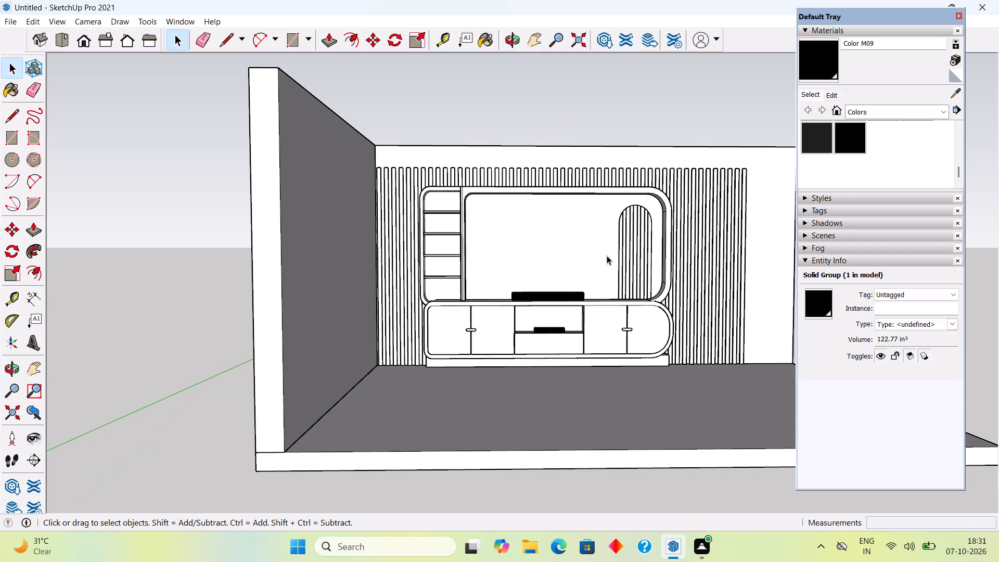
Place a vertical guide on the back panel 1' from the shelf upright's rear edge, toward the TV area.
middle_click_drag(564, 315, 551, 378)
scroll(595, 254, "up", 3)
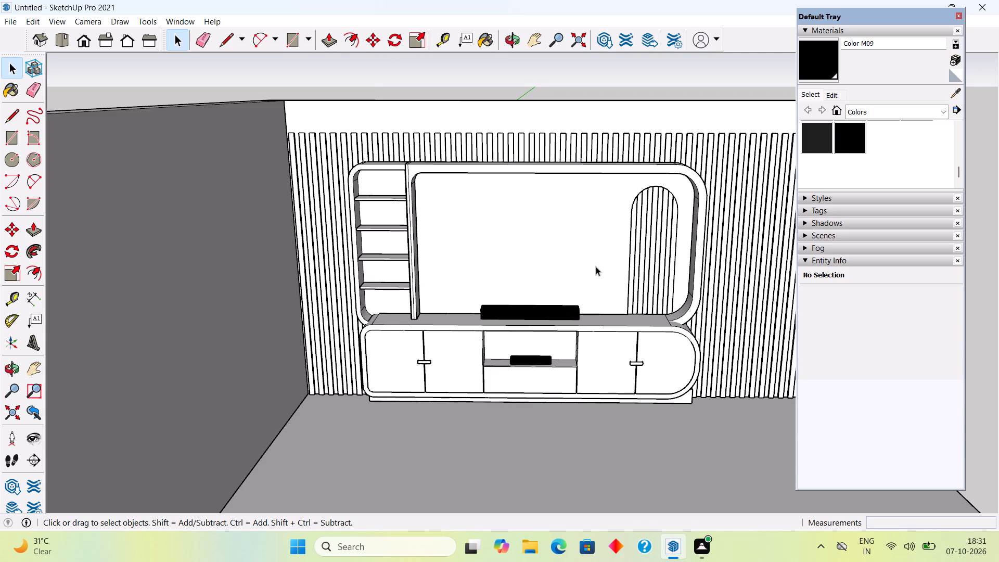
scroll(579, 266, "up", 5)
scroll(381, 275, "up", 3)
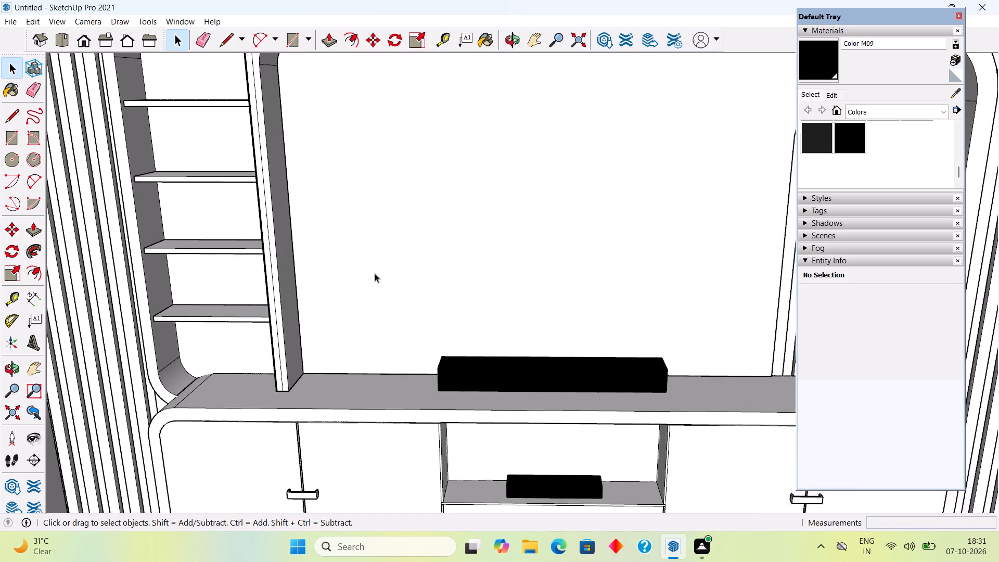
scroll(375, 273, "up", 1)
key("t")
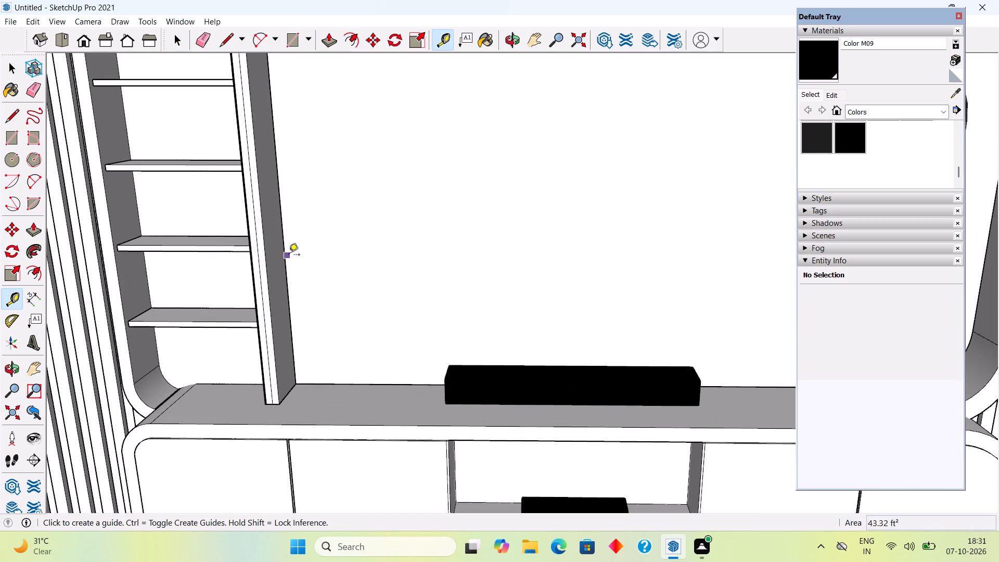
left_click(289, 256)
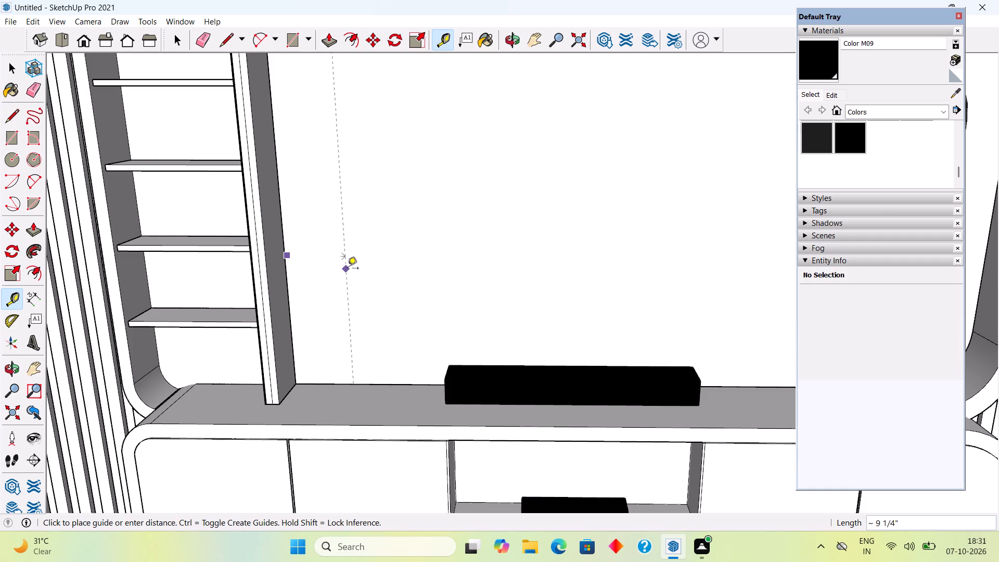
type("1'")
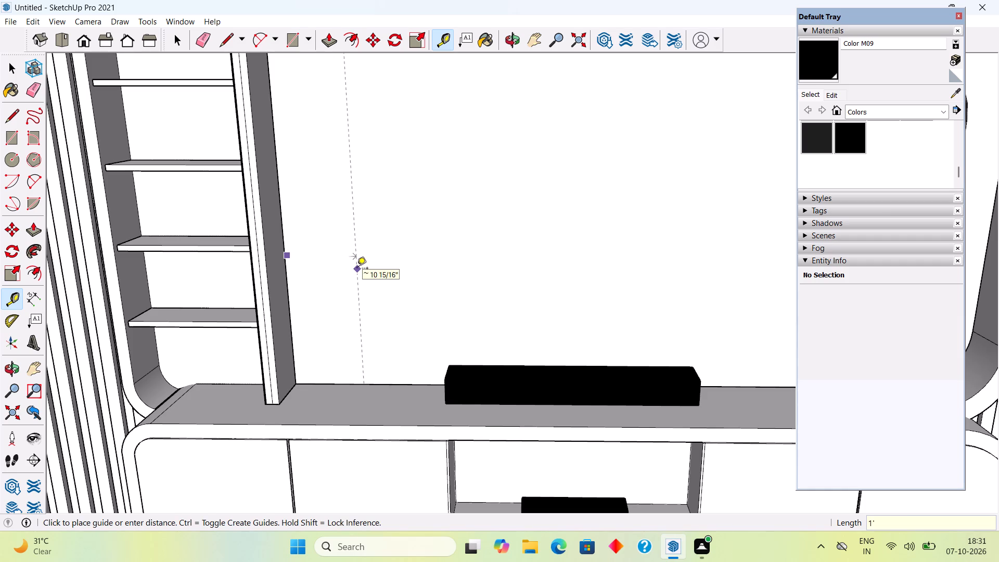
key("Return")
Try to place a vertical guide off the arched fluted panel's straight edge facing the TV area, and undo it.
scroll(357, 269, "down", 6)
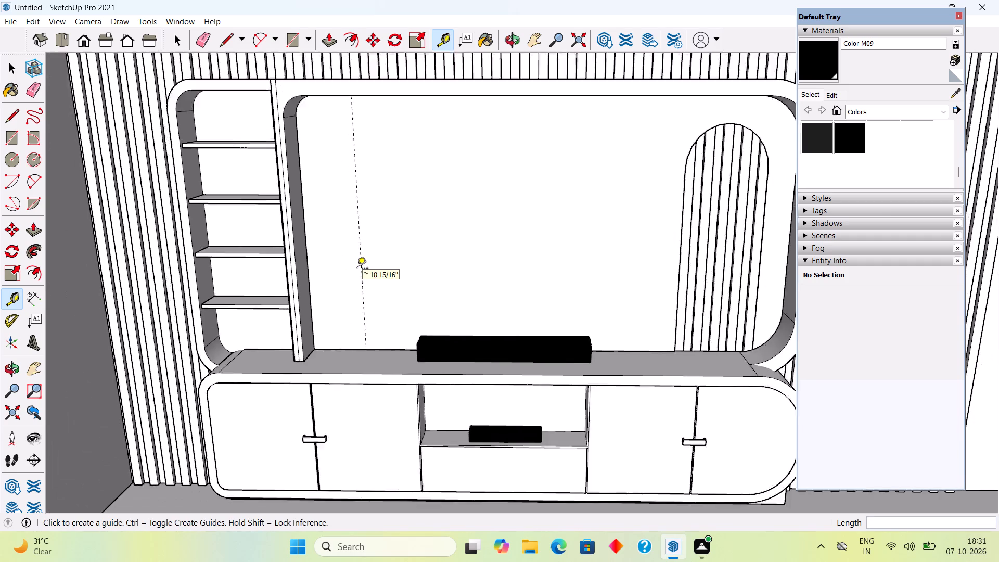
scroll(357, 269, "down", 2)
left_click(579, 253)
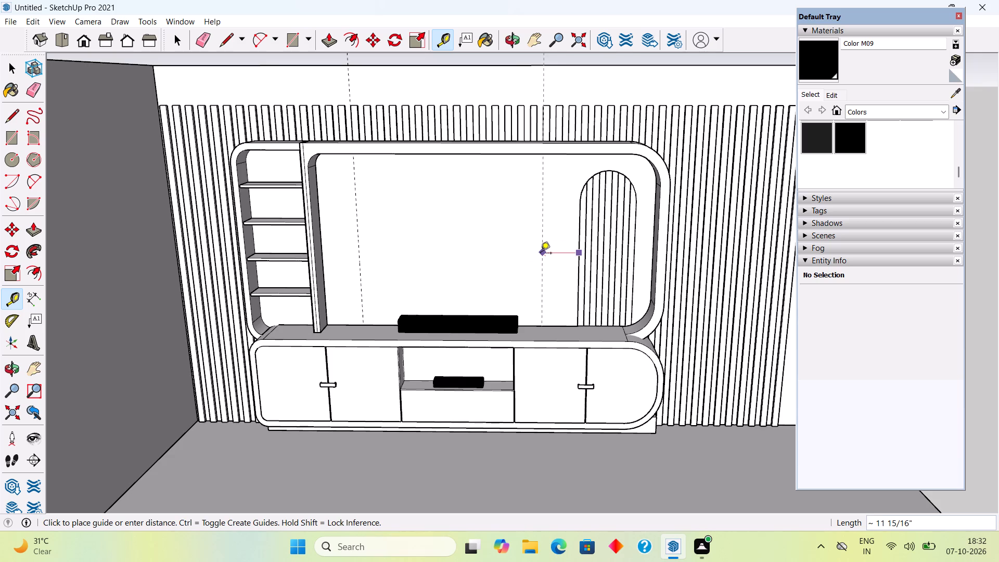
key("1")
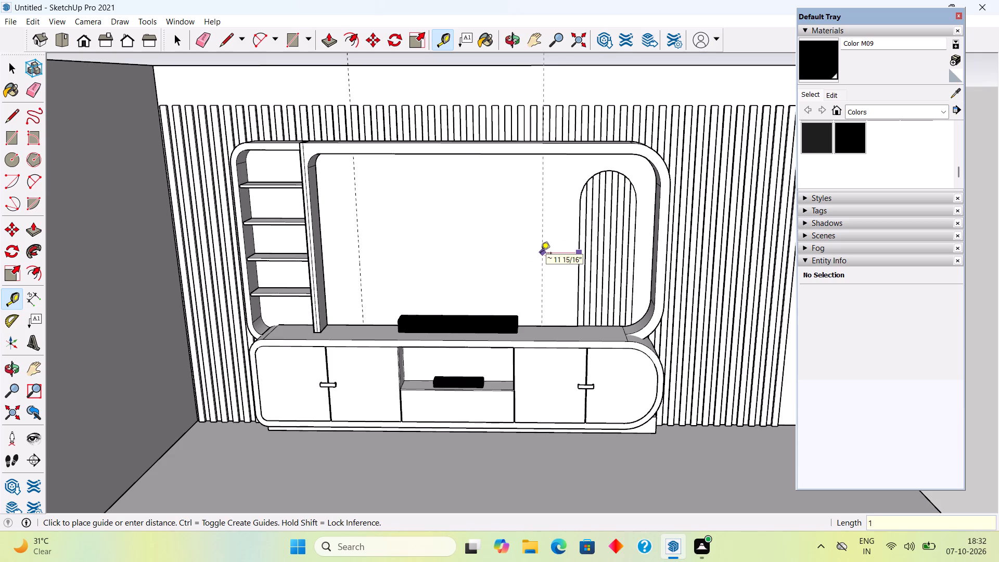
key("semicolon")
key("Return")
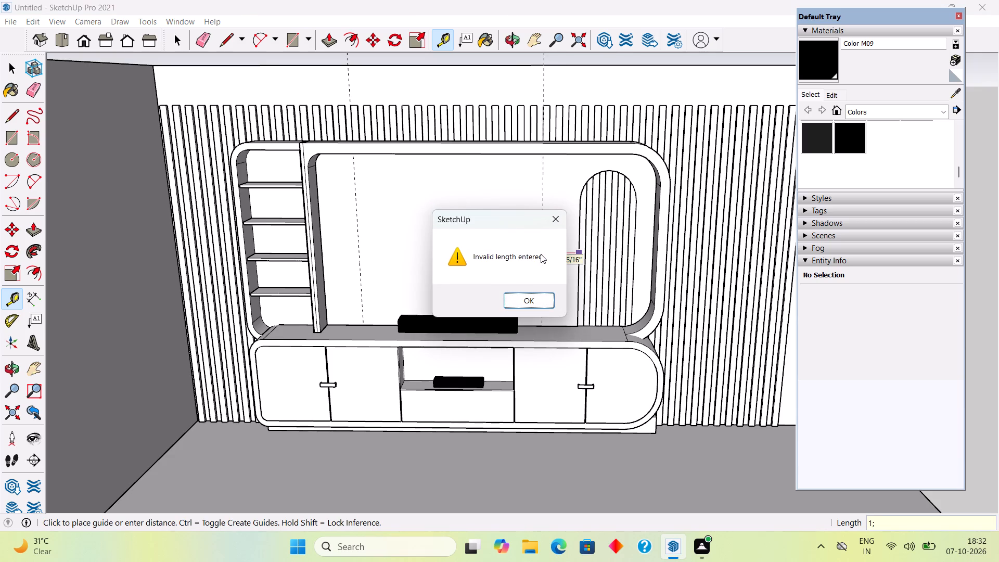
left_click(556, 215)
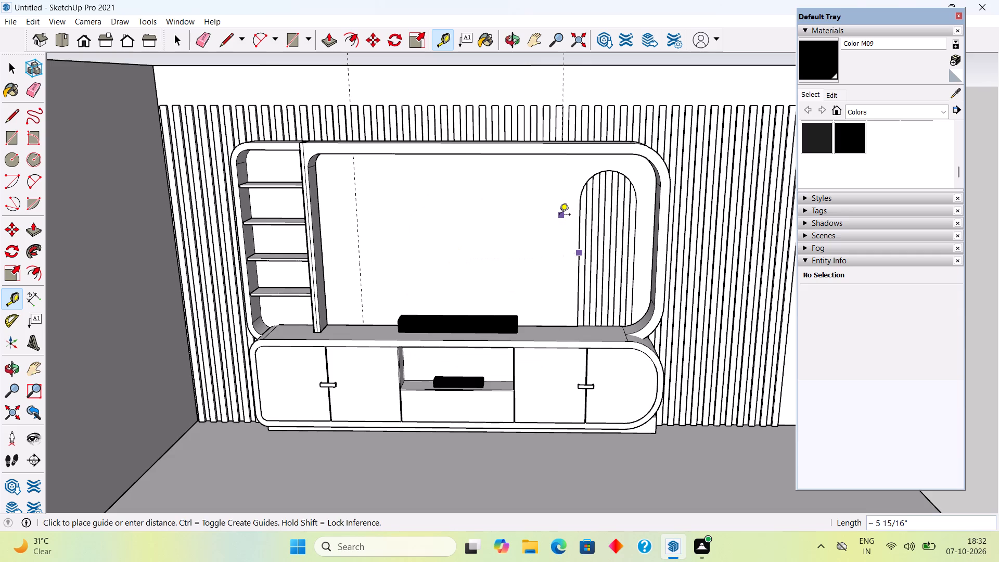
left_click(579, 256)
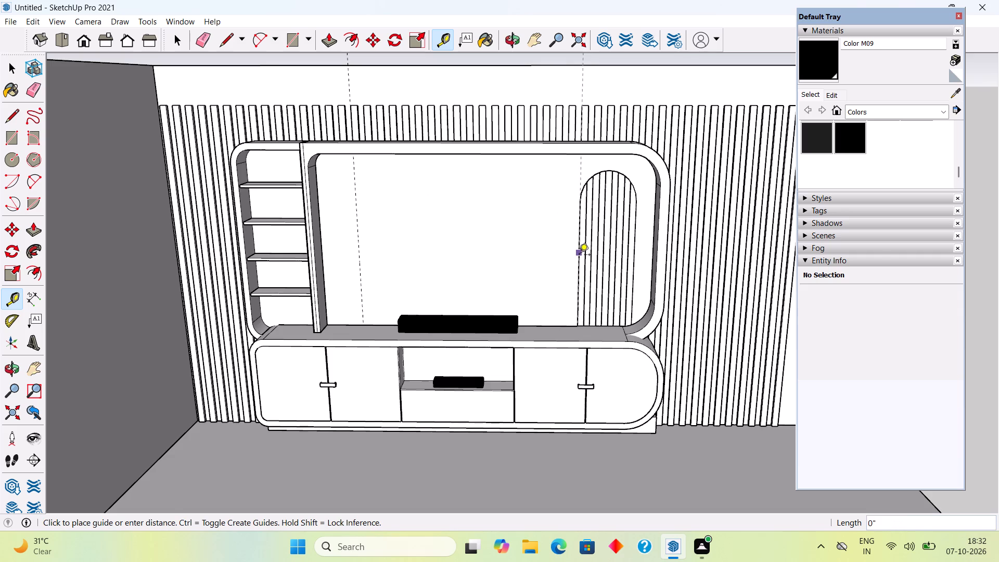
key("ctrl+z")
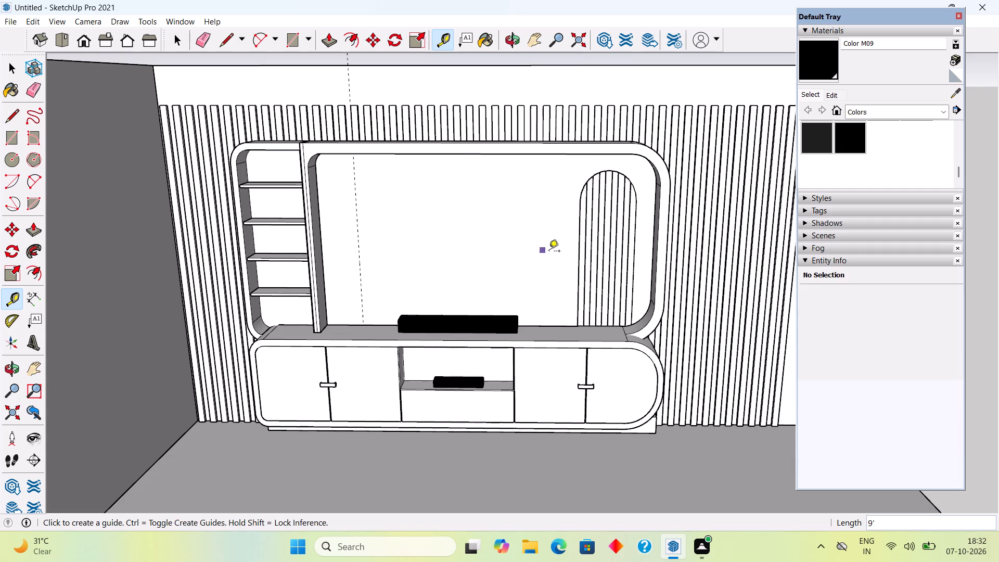
Place a vertical guide on the back panel 1' from the arched fluted panel's straight edge, toward the TV area.
left_click(579, 257)
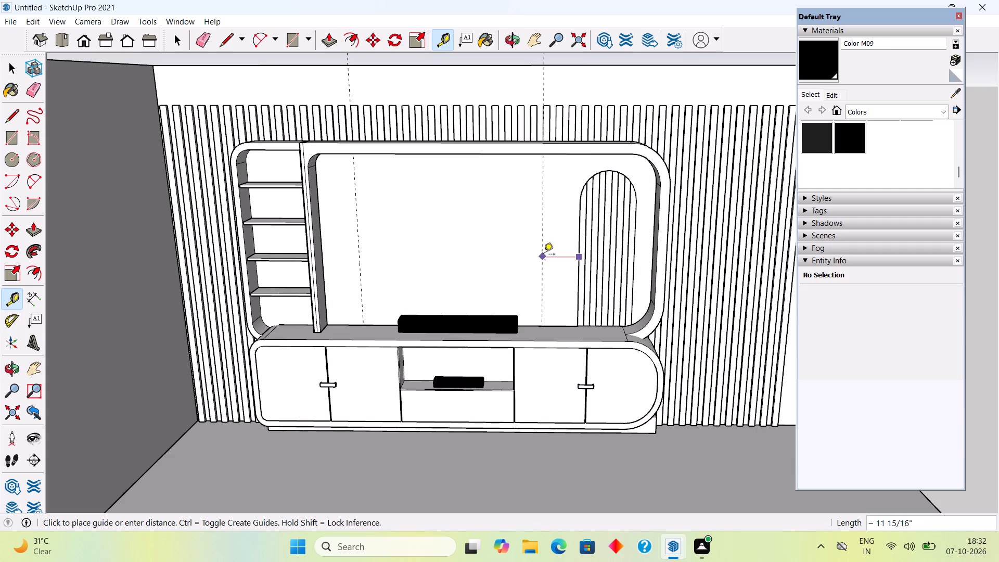
type("1'")
key("Return")
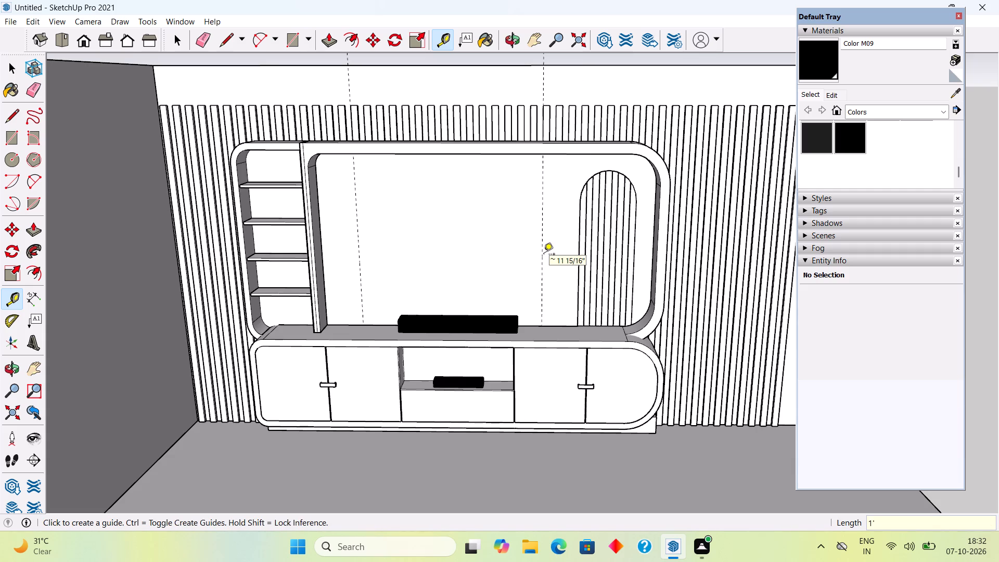
middle_click_drag(459, 168, 476, 113)
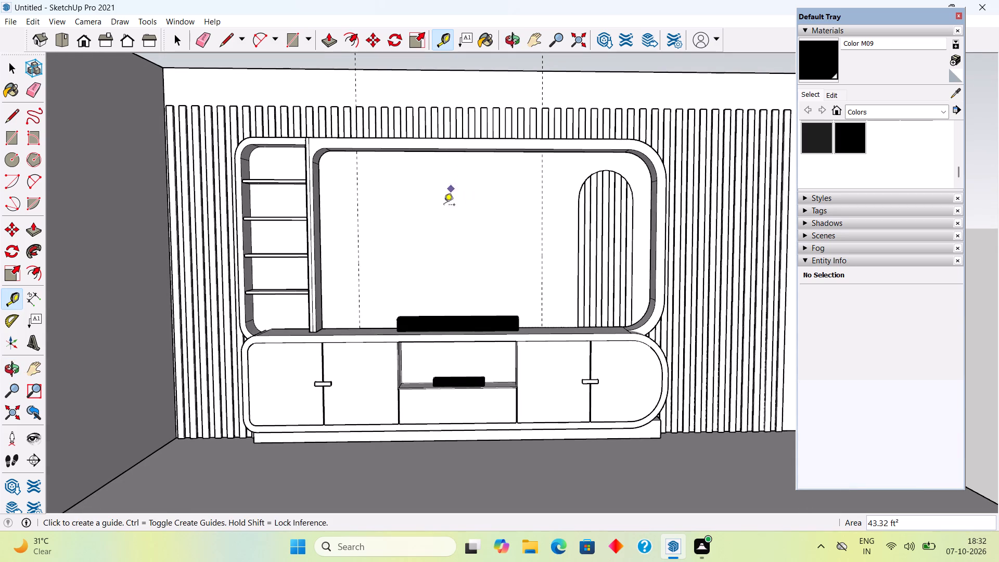
scroll(390, 295, "up", 3)
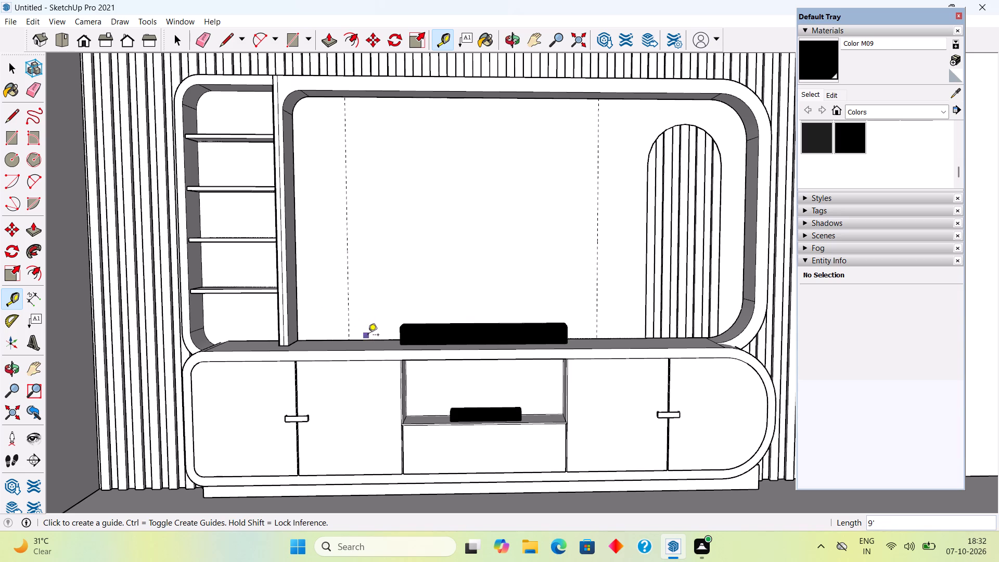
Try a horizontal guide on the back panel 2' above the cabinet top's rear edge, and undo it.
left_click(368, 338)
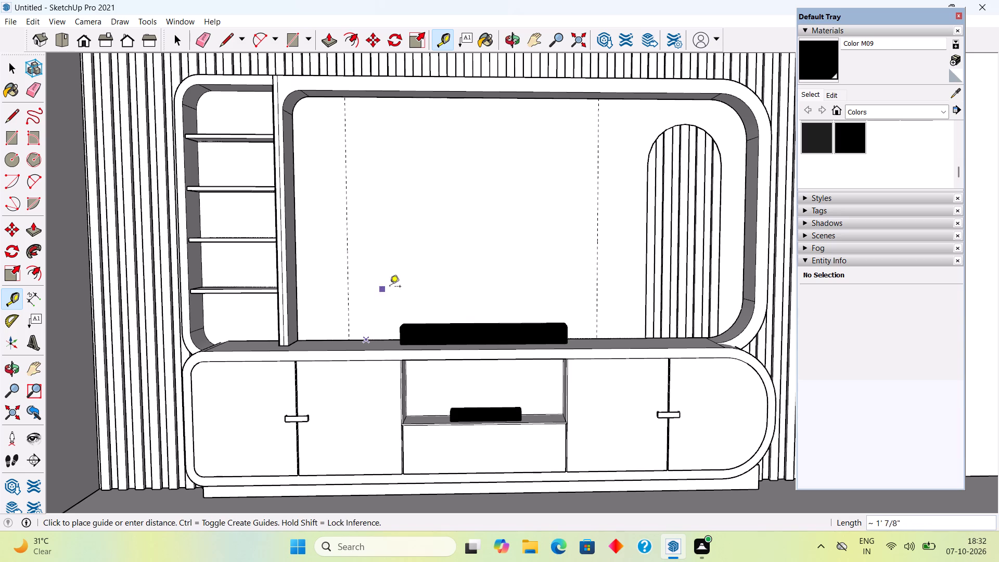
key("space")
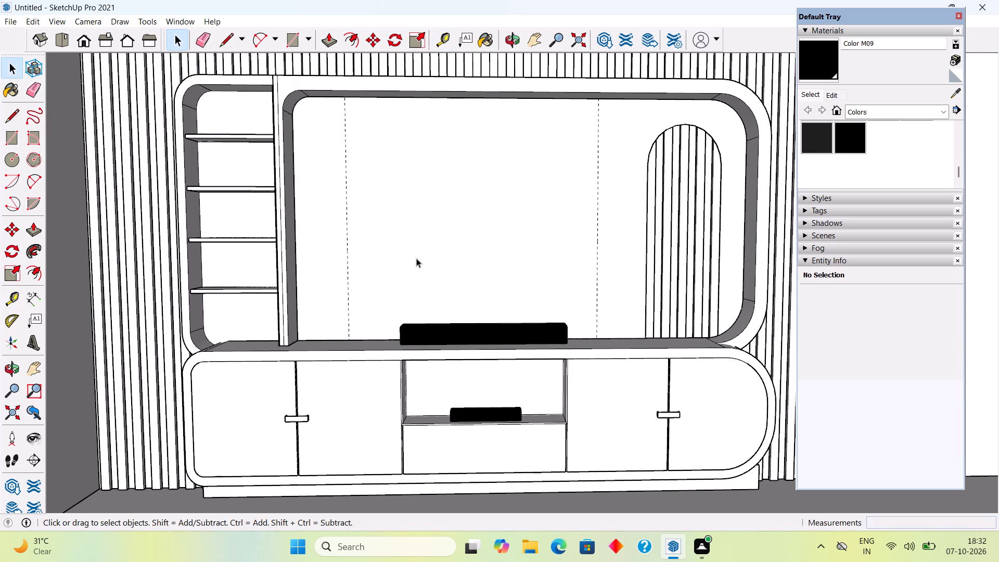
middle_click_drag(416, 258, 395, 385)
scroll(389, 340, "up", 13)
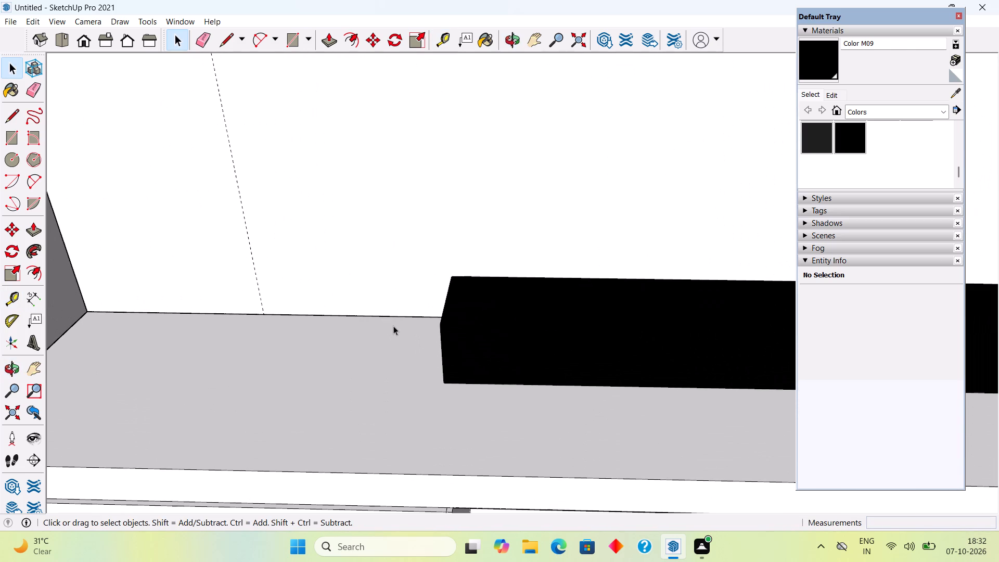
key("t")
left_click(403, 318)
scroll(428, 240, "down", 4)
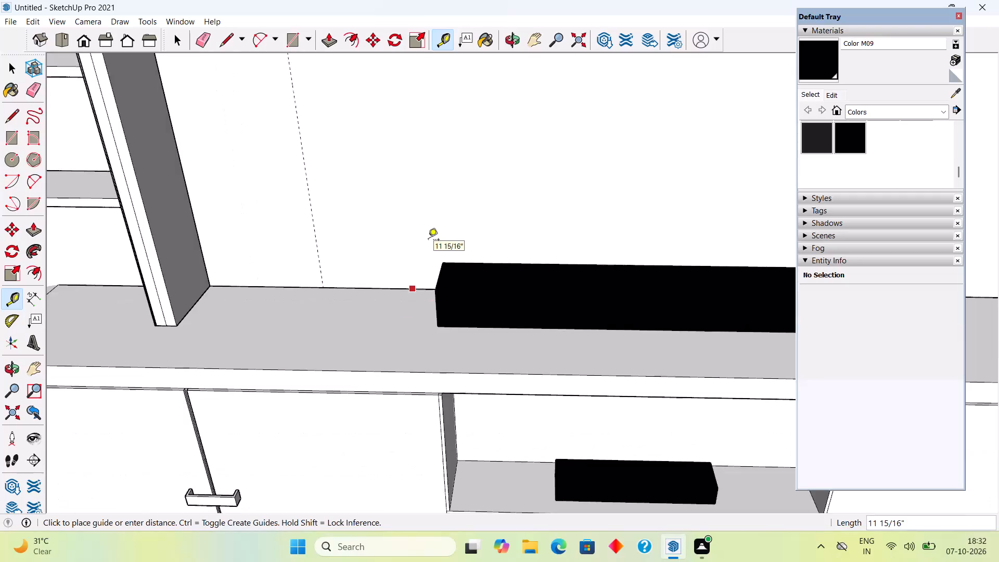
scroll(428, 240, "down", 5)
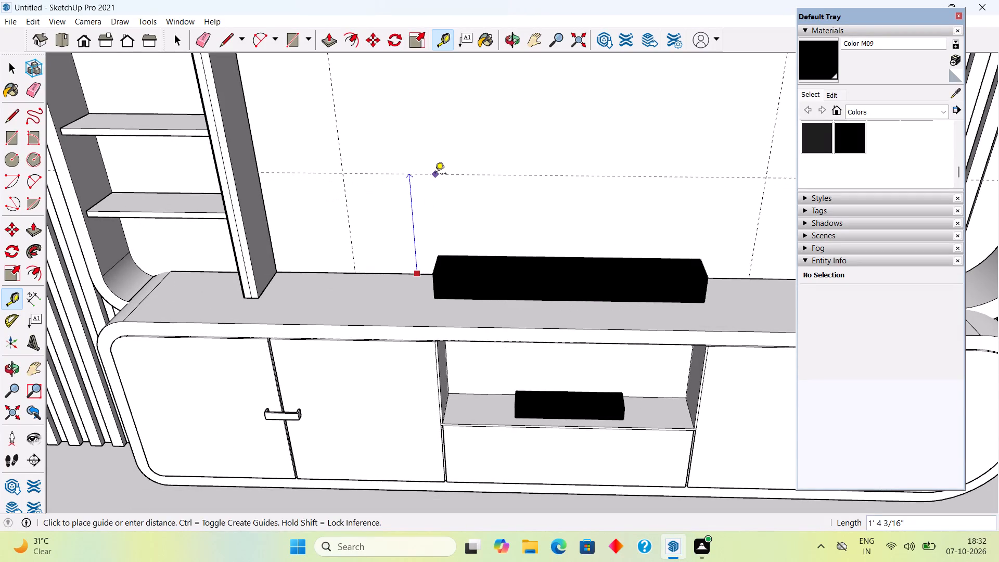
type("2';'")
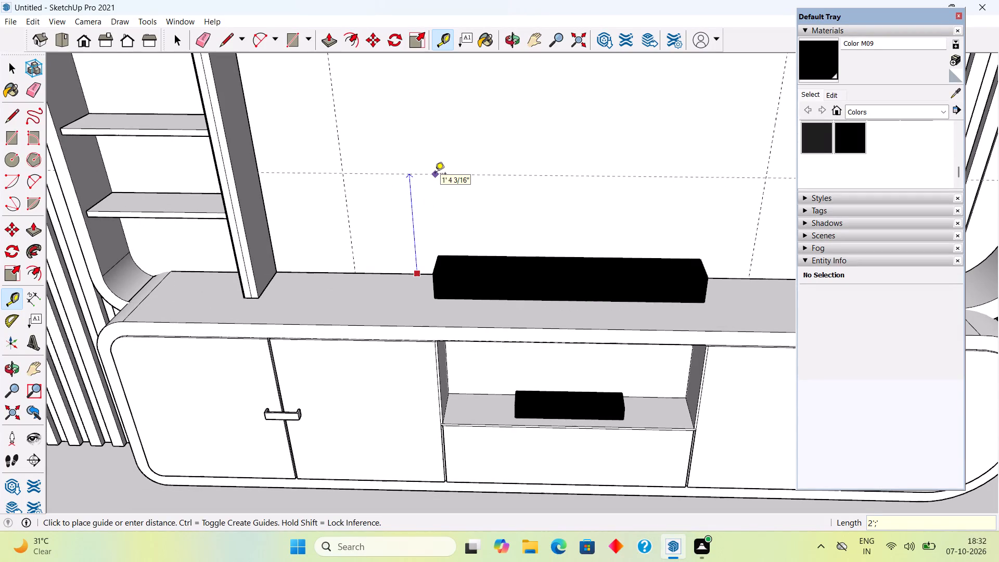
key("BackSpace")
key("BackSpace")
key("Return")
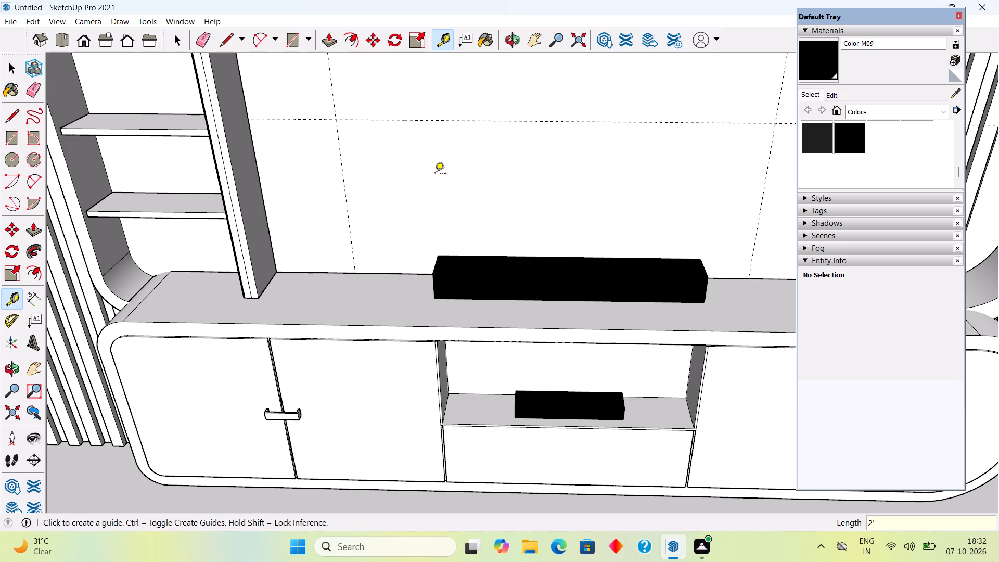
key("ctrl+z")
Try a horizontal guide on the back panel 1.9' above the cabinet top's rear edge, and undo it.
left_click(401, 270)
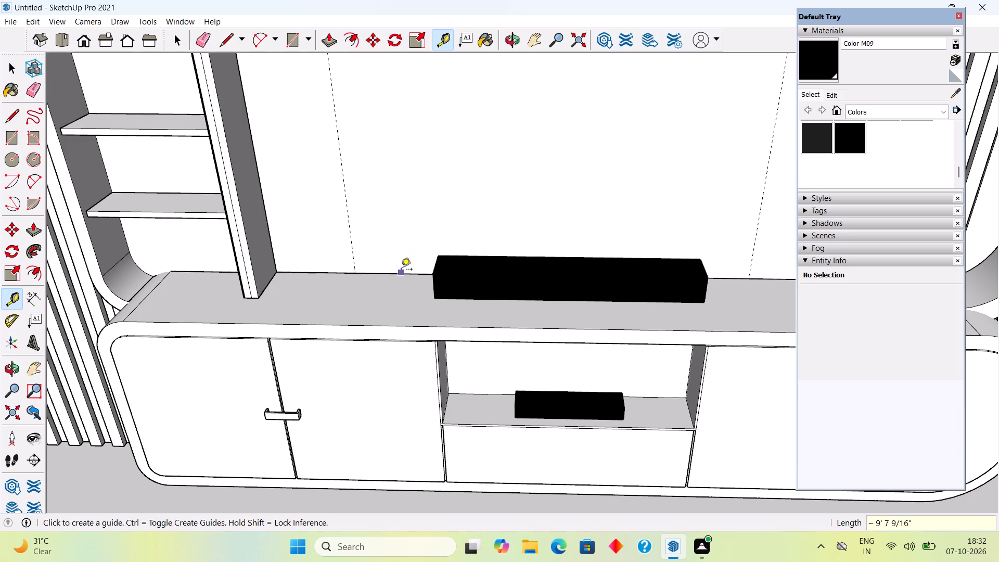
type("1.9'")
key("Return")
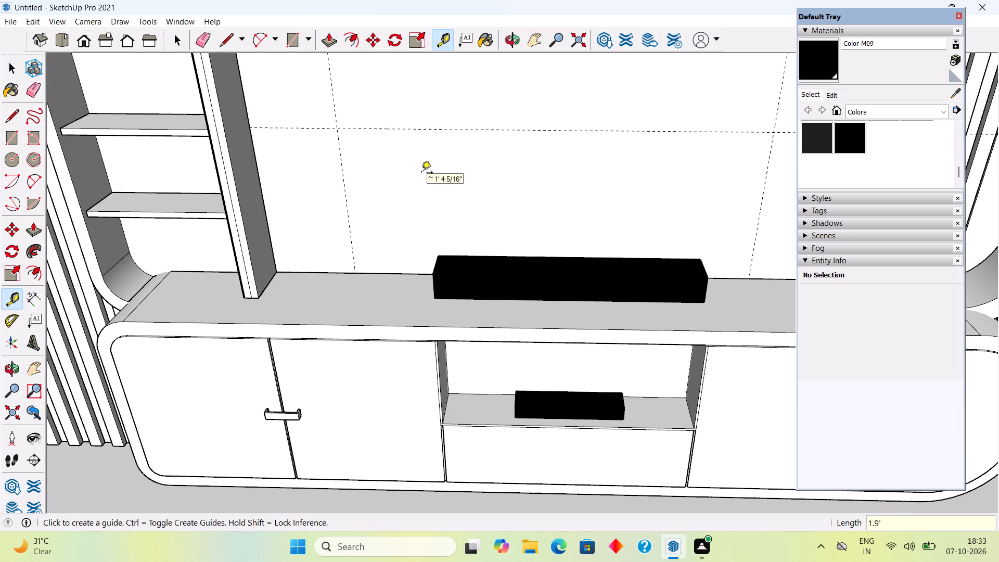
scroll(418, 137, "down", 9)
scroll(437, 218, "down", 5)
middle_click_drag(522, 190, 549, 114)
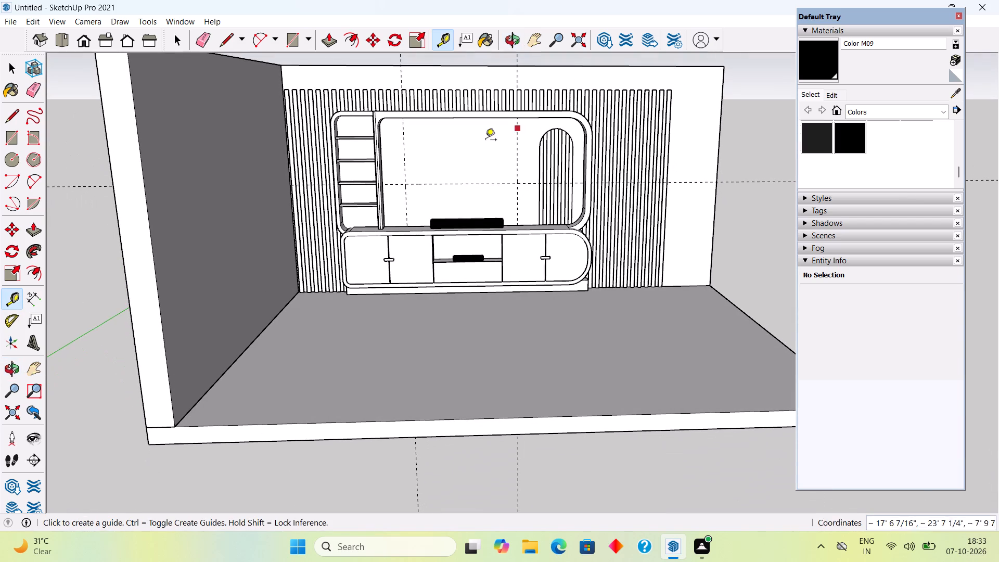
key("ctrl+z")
Place a horizontal guide on the back panel a little above the black box standing on the cabinet top.
scroll(419, 217, "up", 4)
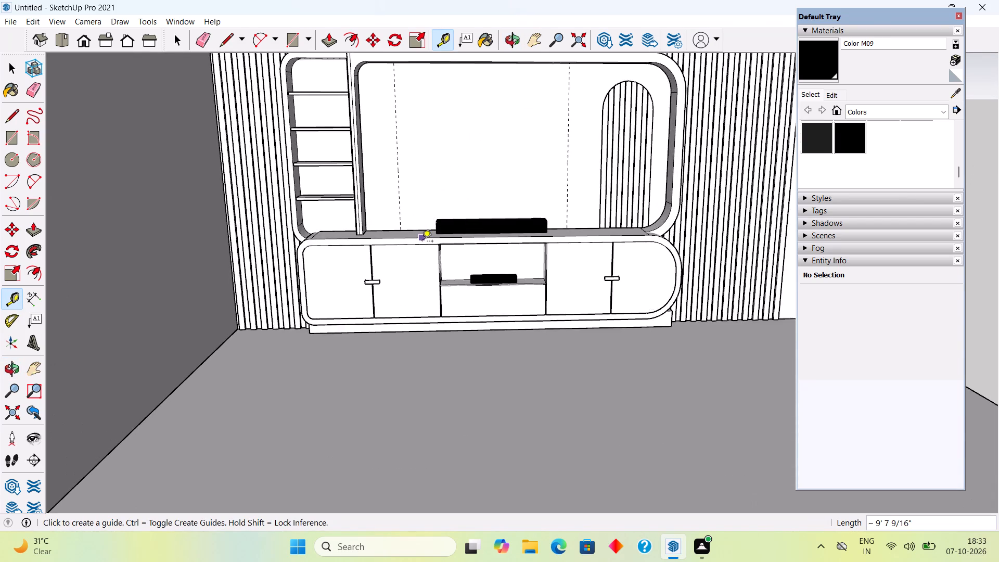
scroll(422, 240, "up", 9)
left_click(438, 229)
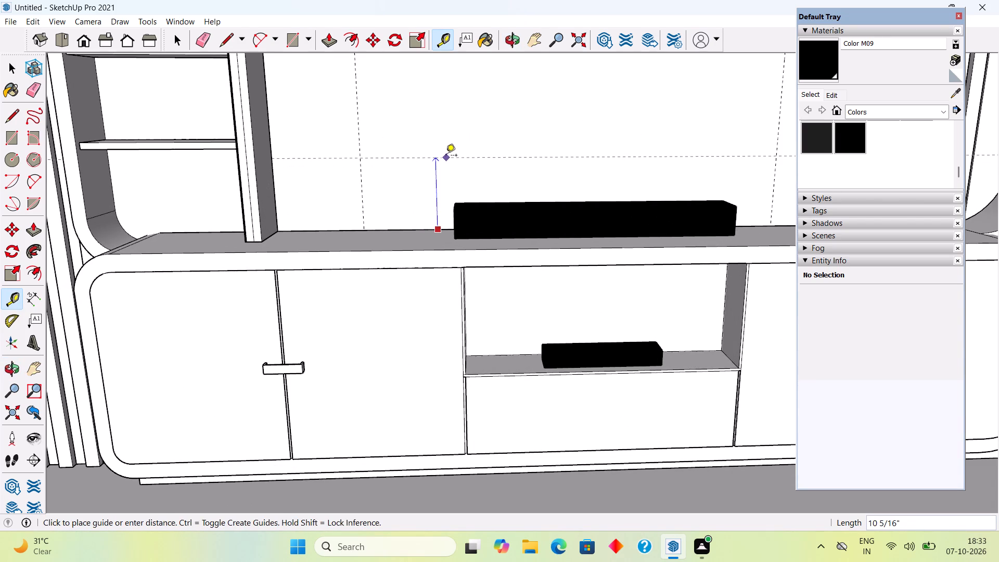
left_click(450, 142)
Place a horizontal guide on the back panel about 1' 1.5" below the frame's upper inner edge.
scroll(453, 142, "down", 12)
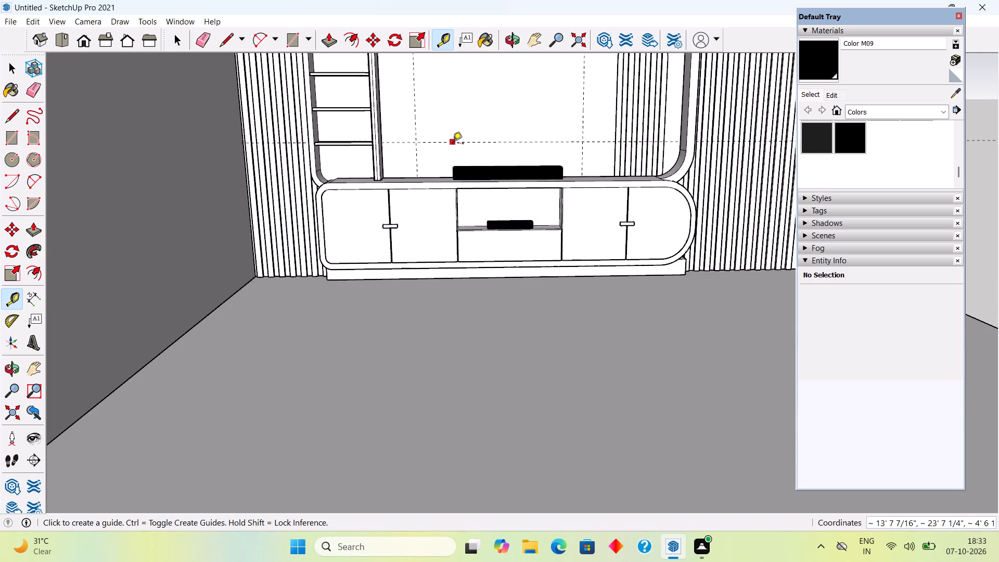
scroll(453, 144, "down", 4)
scroll(470, 81, "up", 3)
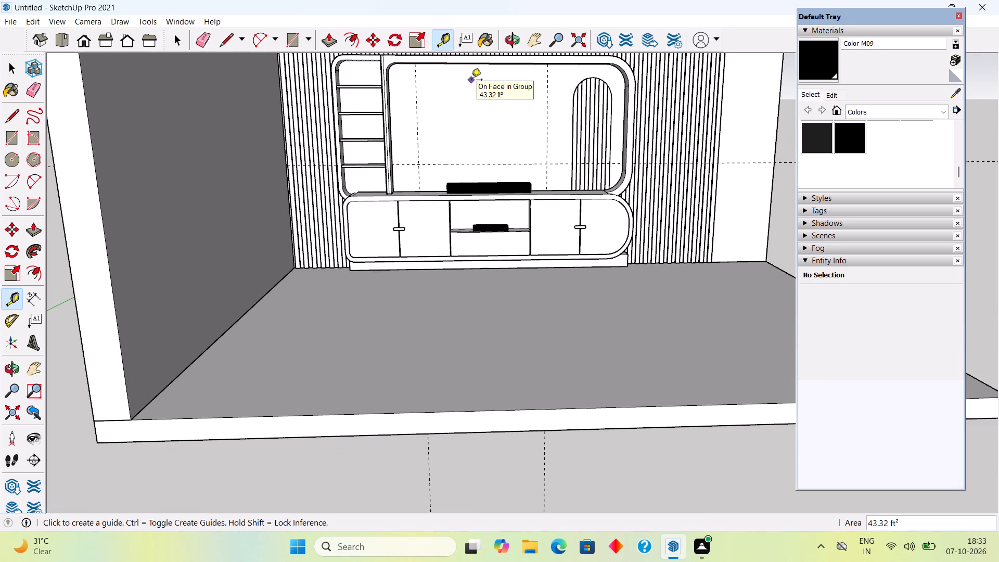
middle_click_drag(504, 76, 502, 63)
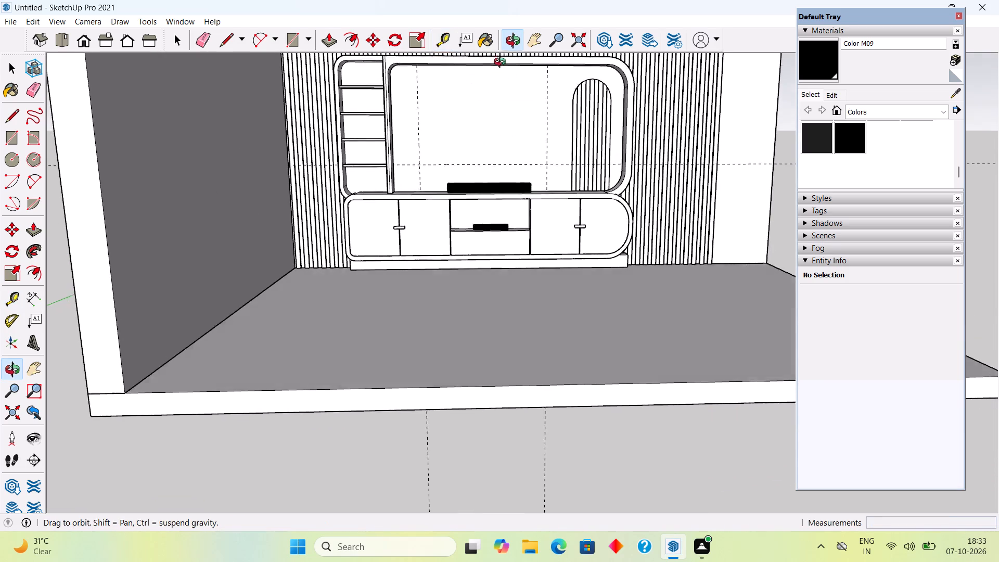
middle_click_drag(502, 63, 501, 55)
scroll(458, 72, "up", 8)
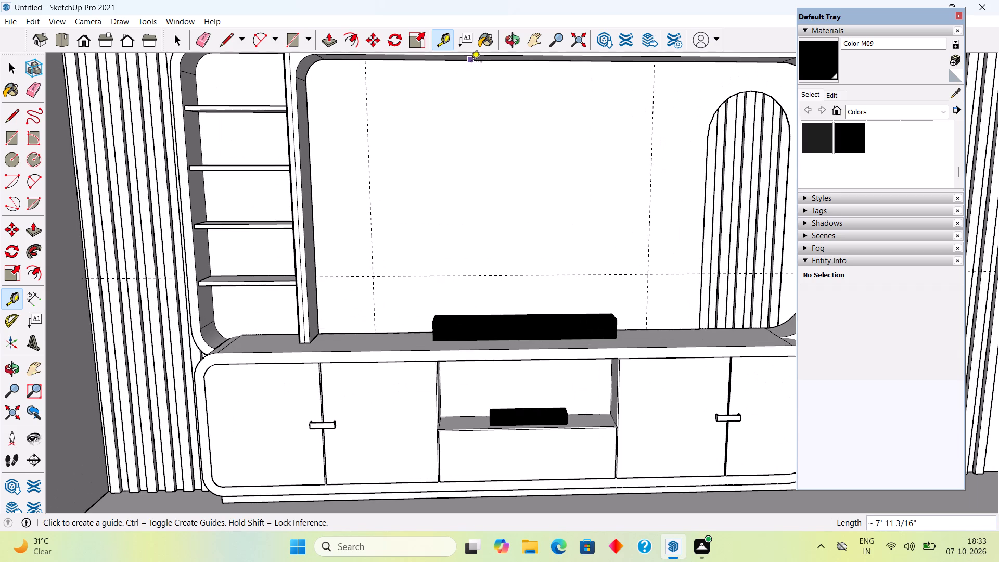
left_click(471, 63)
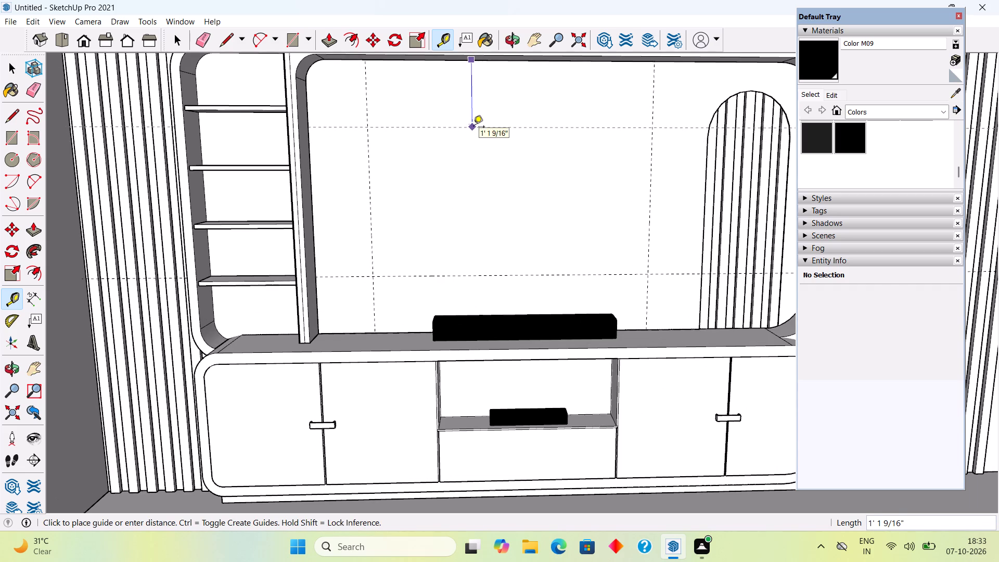
left_click(473, 127)
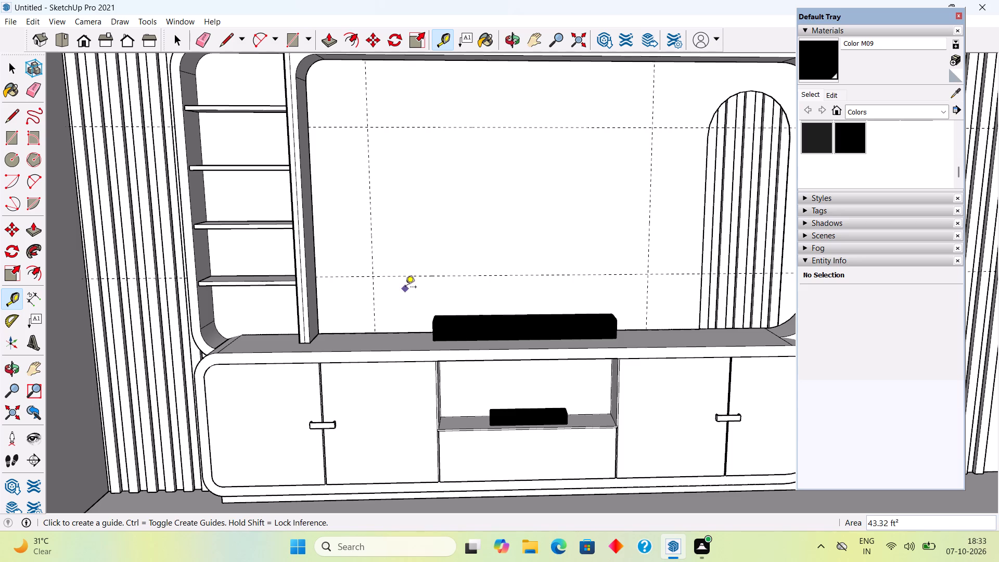
Place another horizontal guide about 5" above the lower horizontal guide on the back panel.
left_click(418, 276)
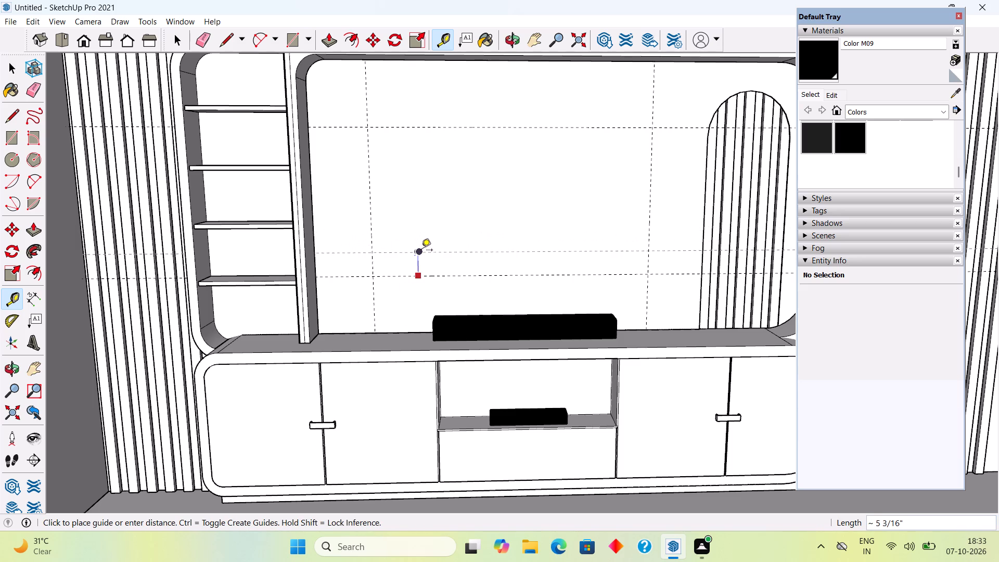
left_click(421, 251)
key("space")
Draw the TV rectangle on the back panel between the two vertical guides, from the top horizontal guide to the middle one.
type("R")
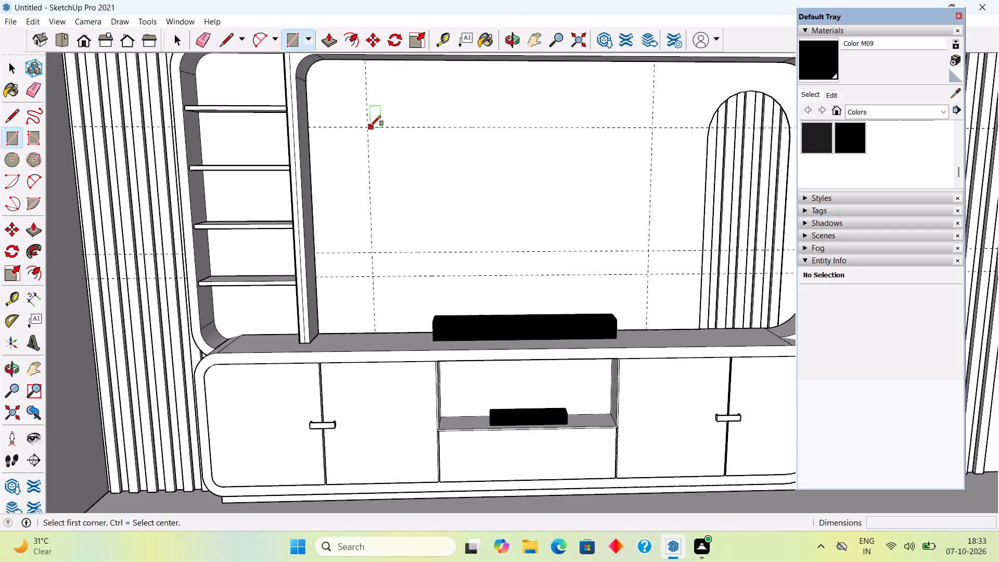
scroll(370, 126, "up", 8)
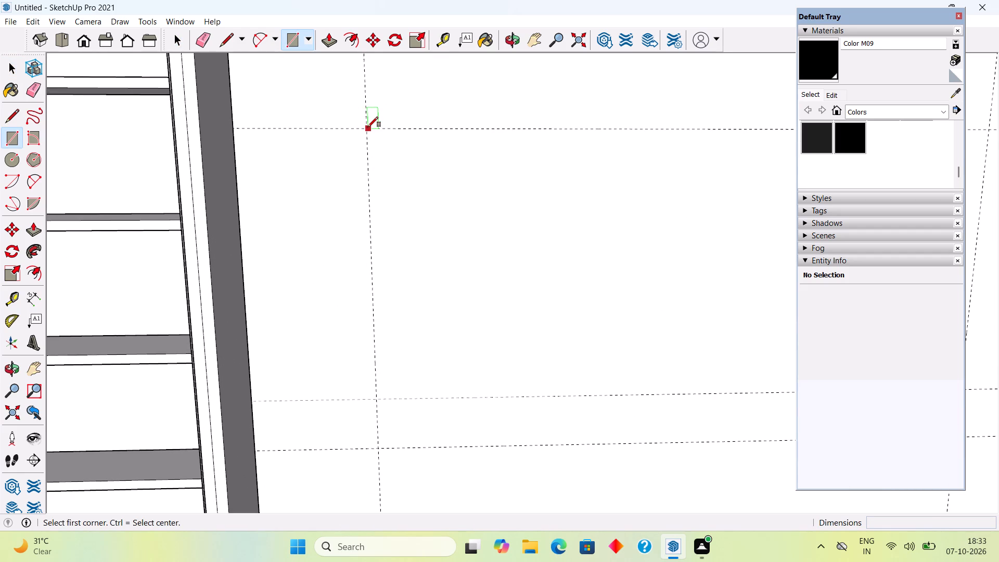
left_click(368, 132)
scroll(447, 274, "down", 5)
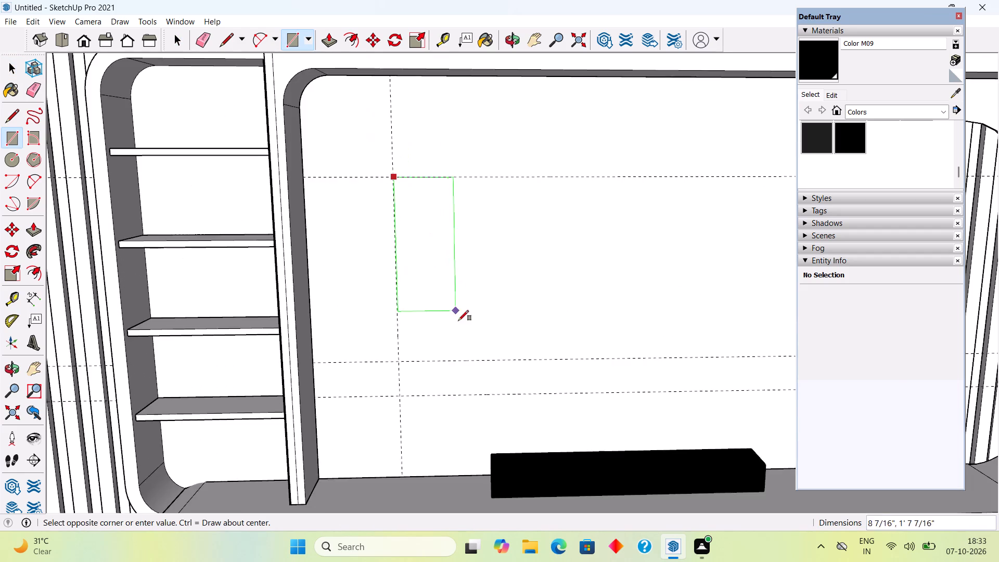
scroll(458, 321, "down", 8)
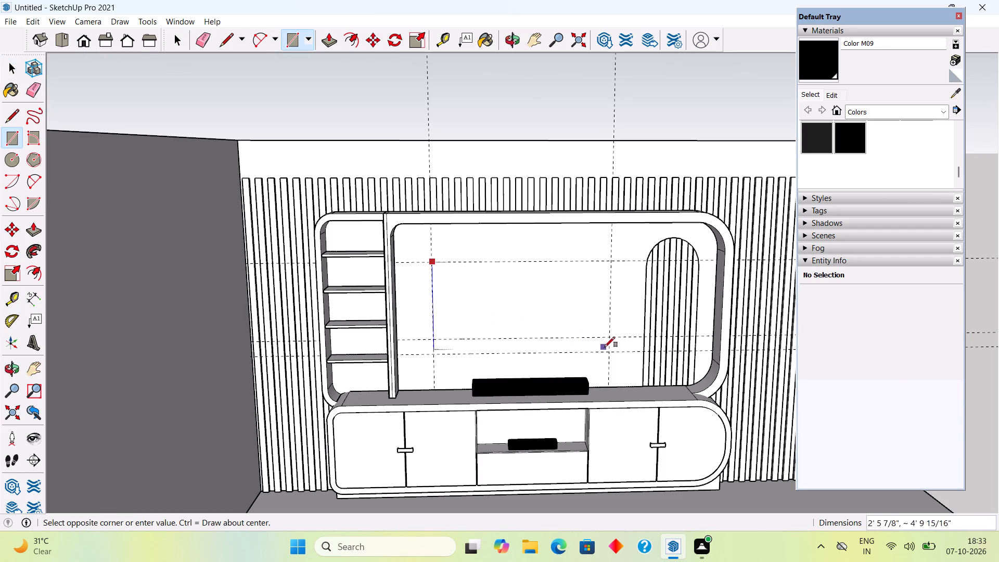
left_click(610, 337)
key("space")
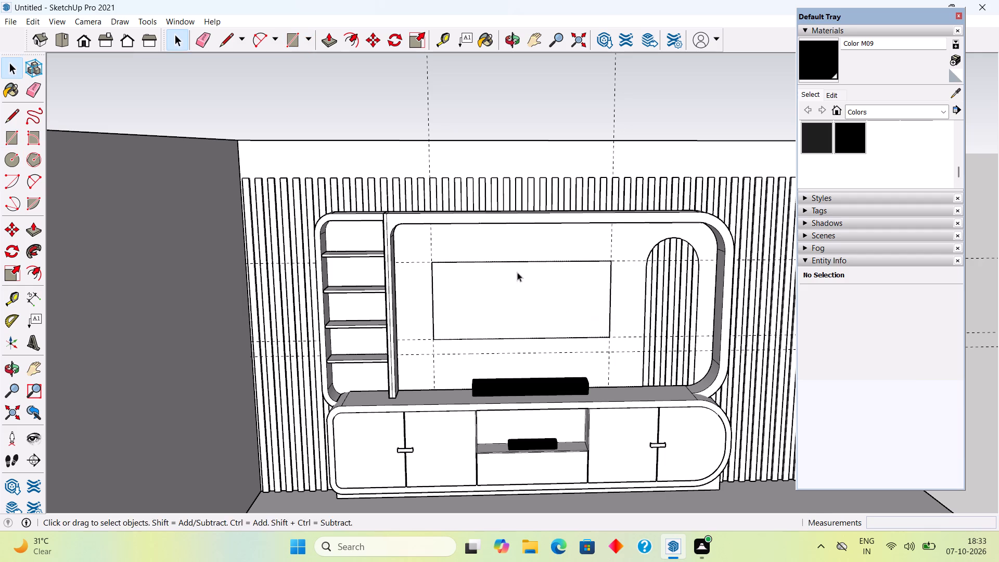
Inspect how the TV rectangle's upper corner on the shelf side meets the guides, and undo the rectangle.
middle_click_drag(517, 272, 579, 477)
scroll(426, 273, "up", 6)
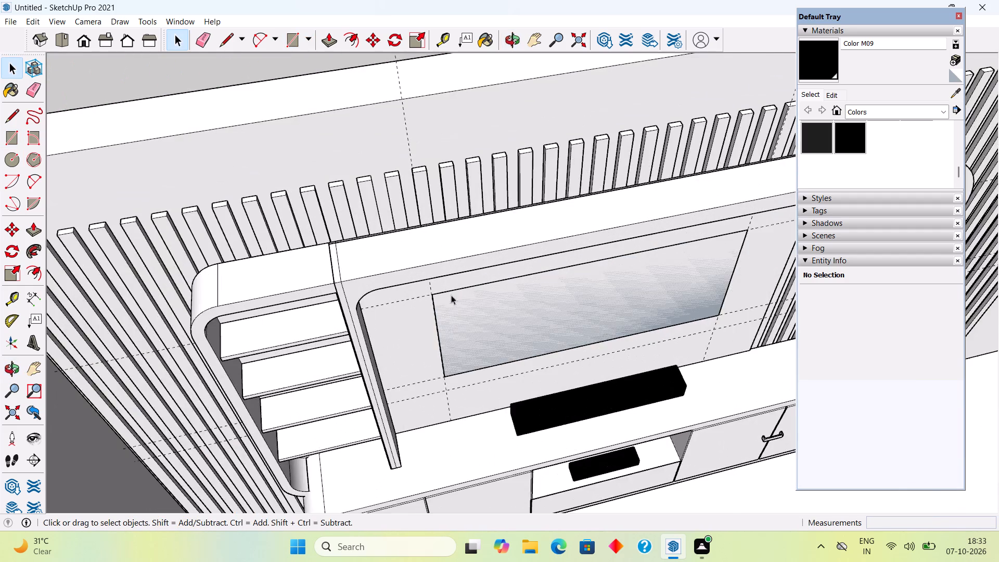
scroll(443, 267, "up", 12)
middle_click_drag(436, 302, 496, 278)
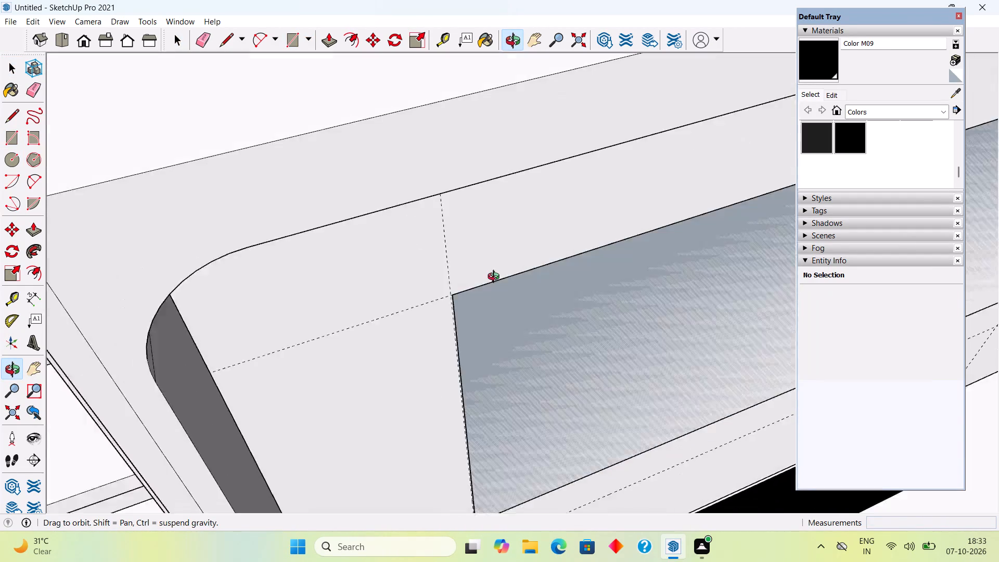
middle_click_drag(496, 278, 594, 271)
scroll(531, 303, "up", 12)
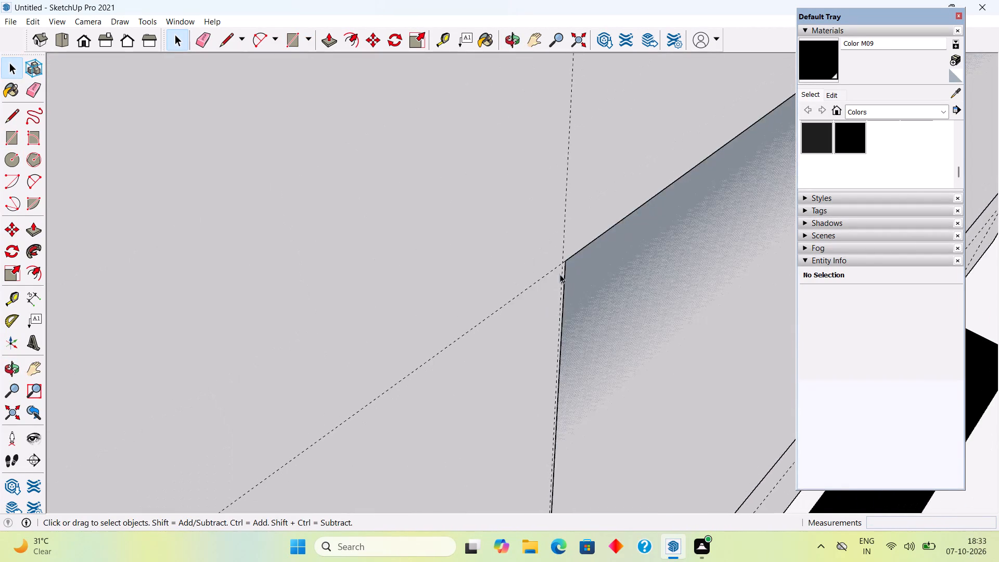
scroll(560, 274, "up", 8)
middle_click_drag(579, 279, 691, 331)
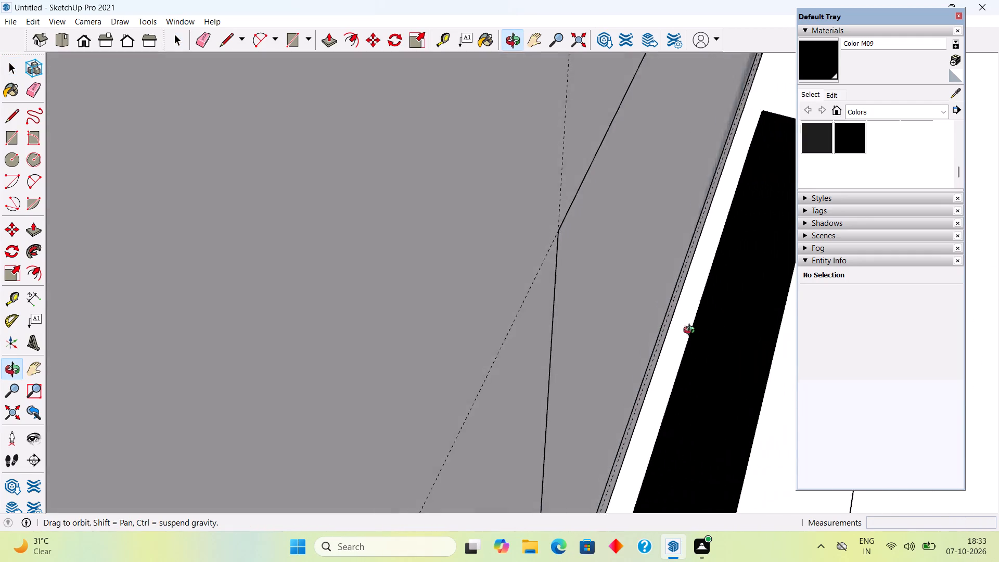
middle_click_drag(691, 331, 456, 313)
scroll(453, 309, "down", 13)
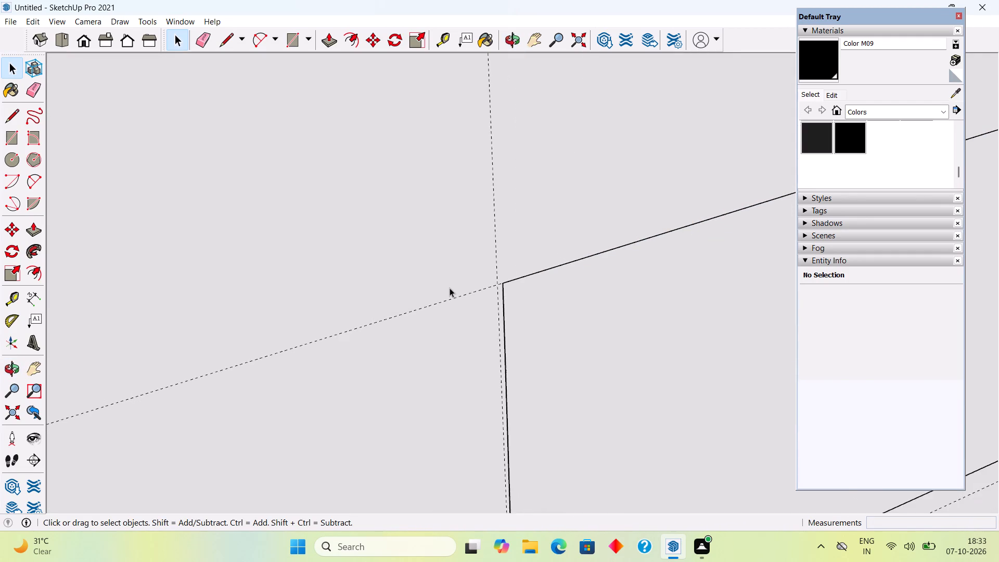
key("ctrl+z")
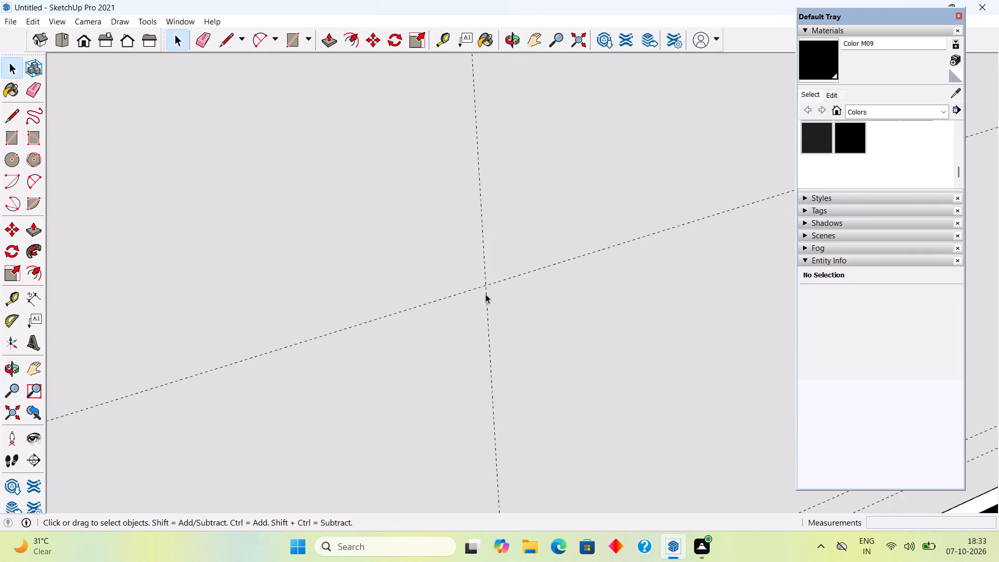
Move the vertical guide on the shelf side of the back panel about 3/8" toward the shelves.
scroll(485, 294, "up", 9)
middle_click_drag(492, 261, 519, 285)
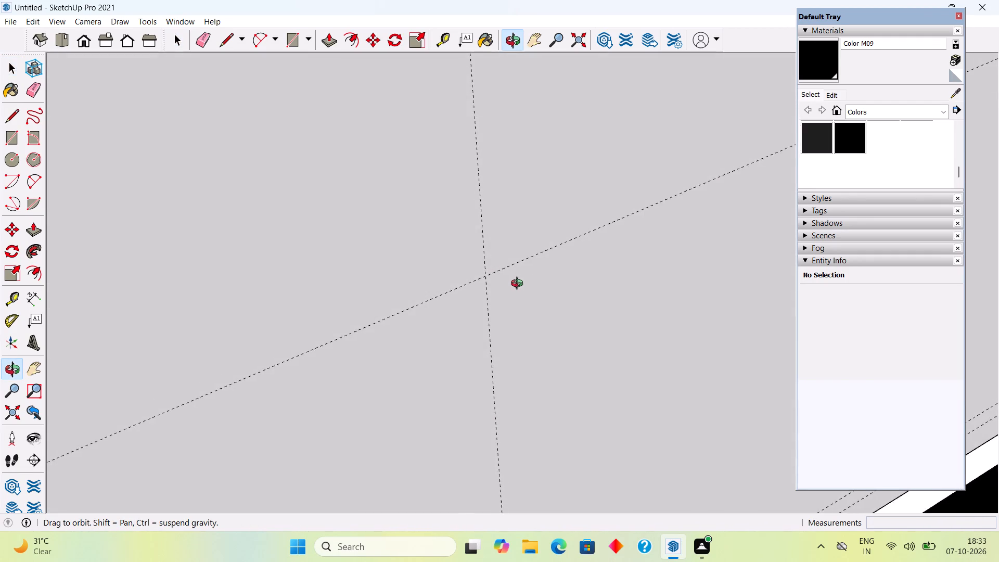
middle_click_drag(519, 285, 488, 289)
scroll(489, 289, "down", 6)
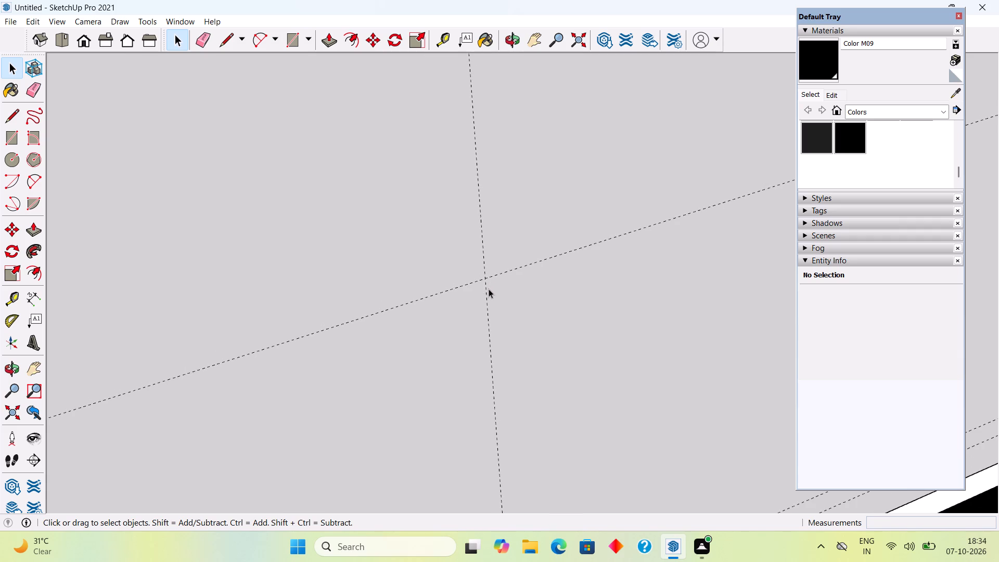
left_click(487, 295)
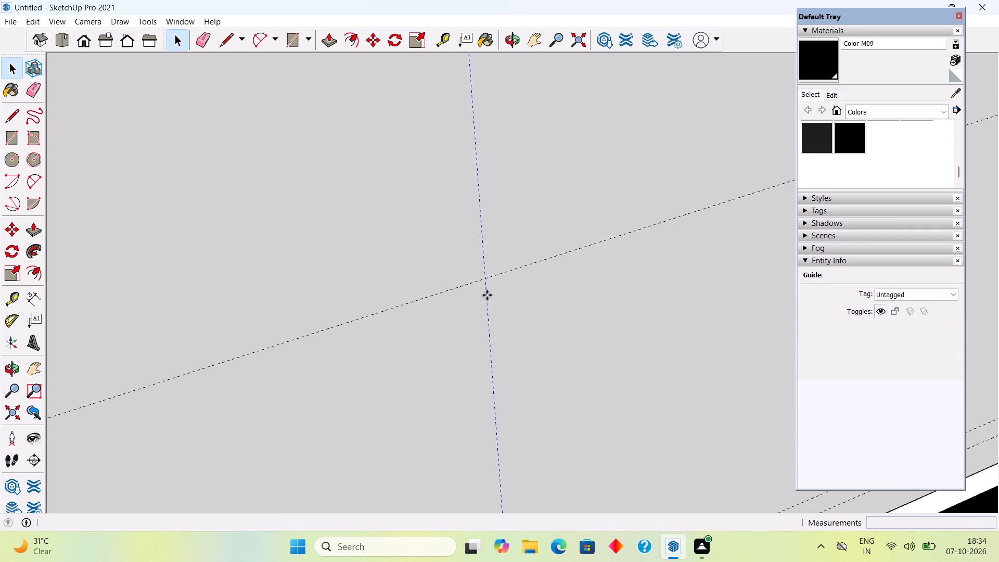
key("m")
left_click(487, 295)
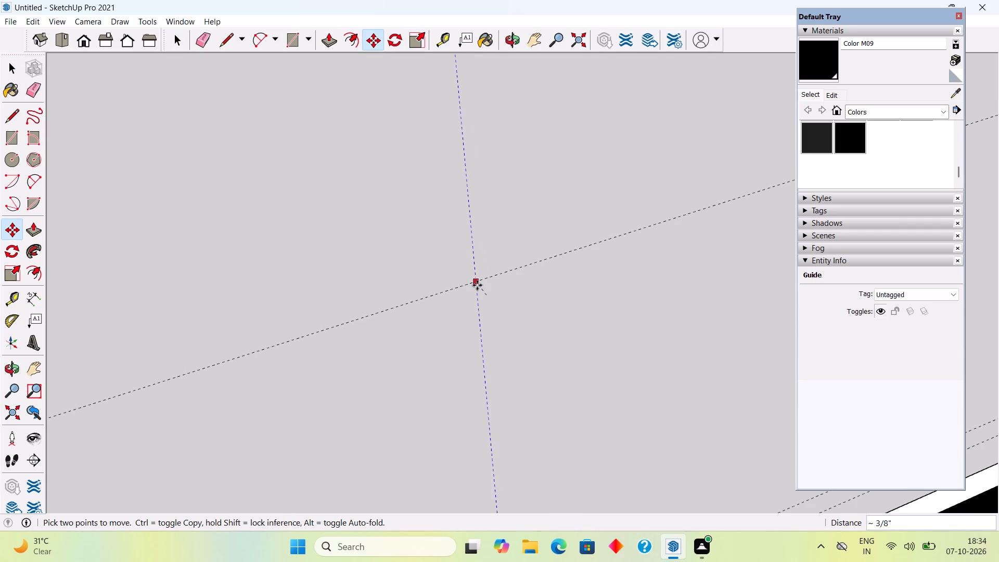
left_click(477, 285)
middle_click_drag(486, 288, 526, 290)
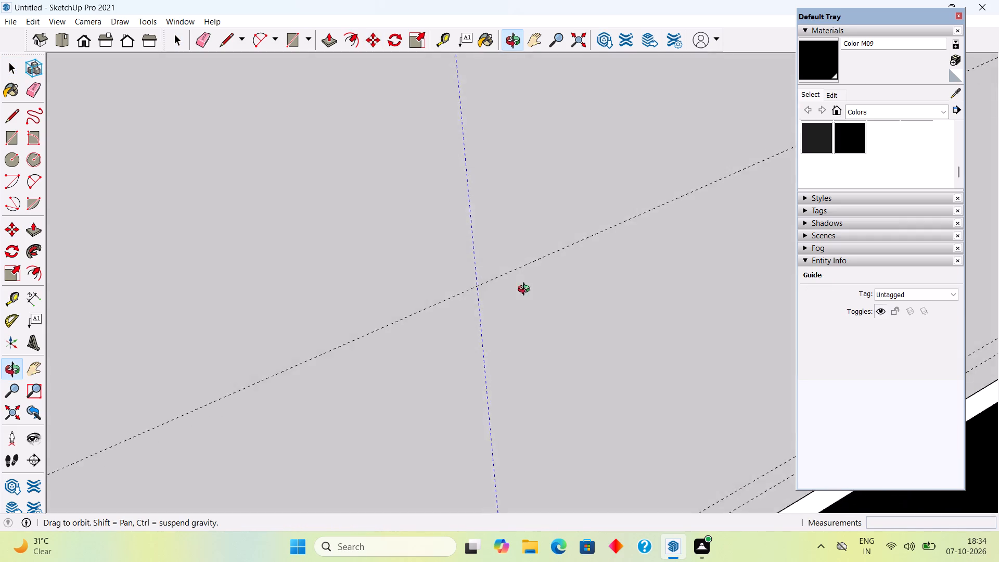
middle_click_drag(526, 290, 494, 295)
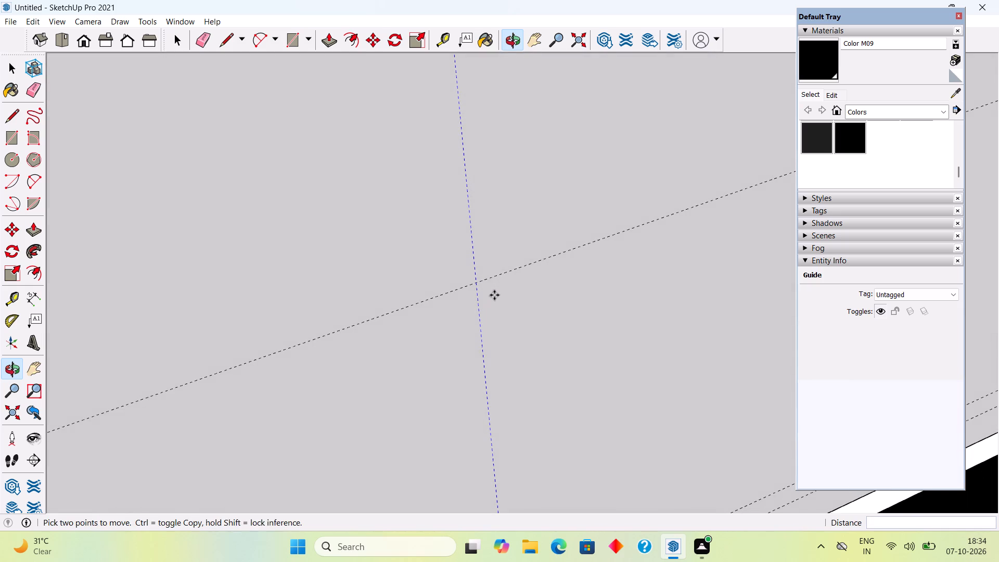
Draw the TV rectangle, about 5' by 2' 2 3/8", on the back panel from the top guide's intersection with the shelf-side vertical guide.
key("r")
left_click(475, 283)
scroll(483, 285, "down", 7)
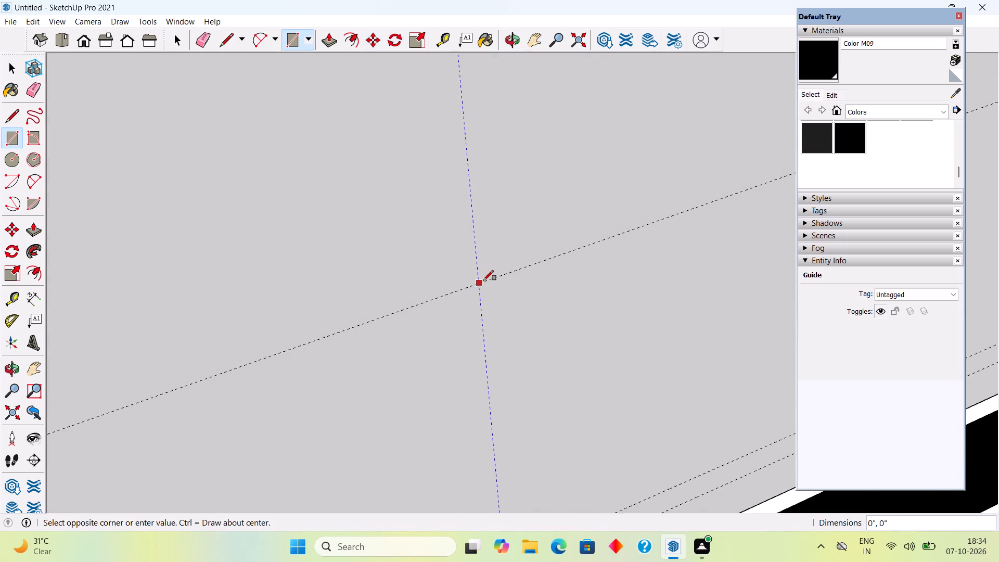
scroll(483, 280, "down", 9)
scroll(483, 280, "up", 1)
scroll(483, 280, "down", 1)
middle_click_drag(499, 321, 434, 167)
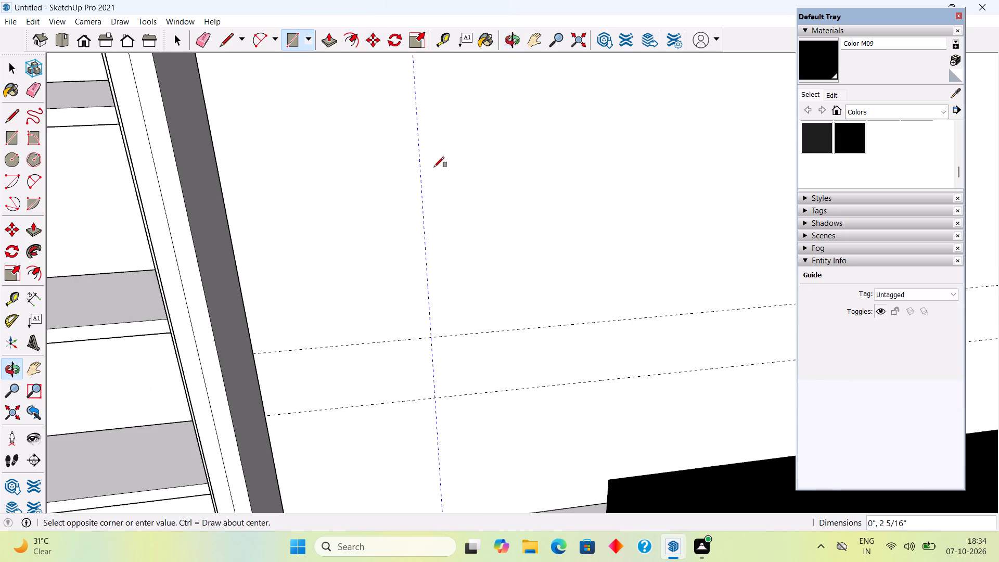
middle_click_drag(427, 160, 480, 249)
scroll(480, 249, "down", 9)
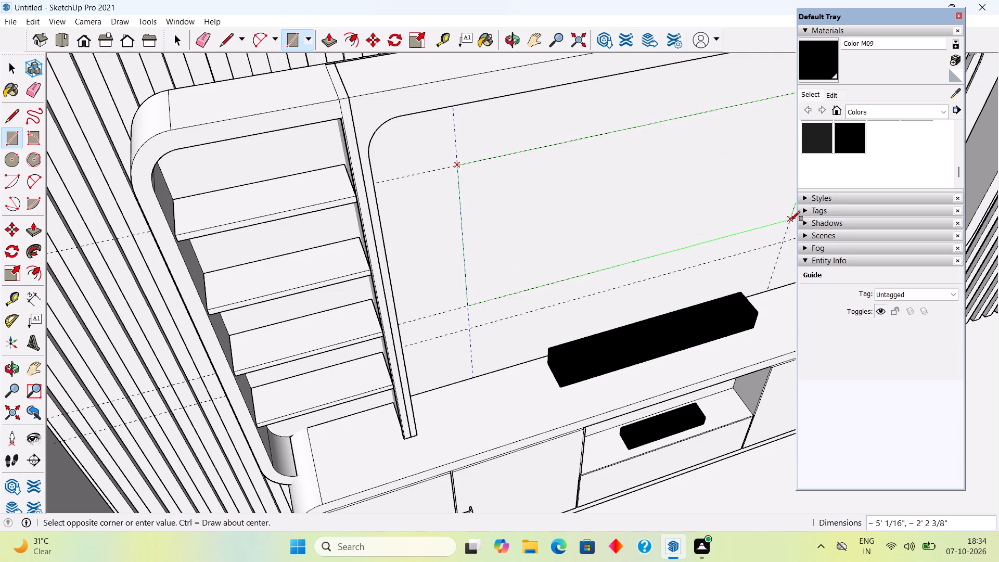
left_click(790, 221)
middle_click_drag(563, 249, 419, 149)
scroll(419, 149, "down", 5)
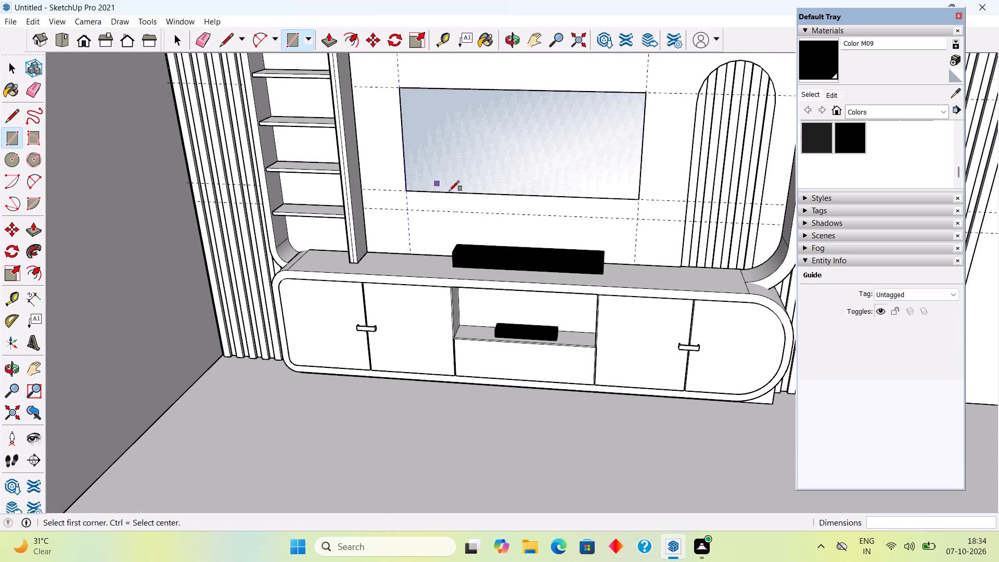
Extrude the TV rectangle's face 2" out from the back panel.
key("space")
left_click(560, 163)
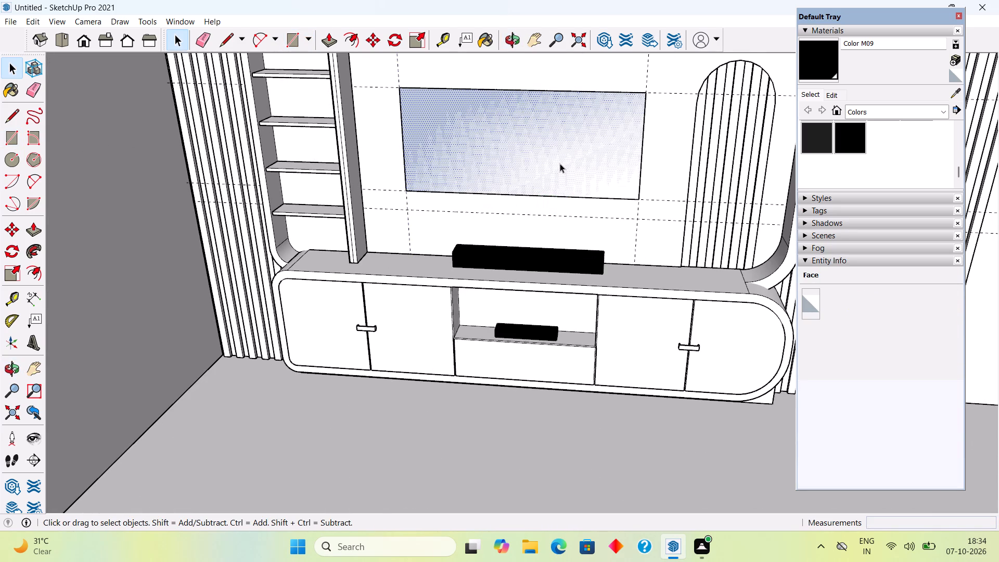
key("p")
left_click(560, 163)
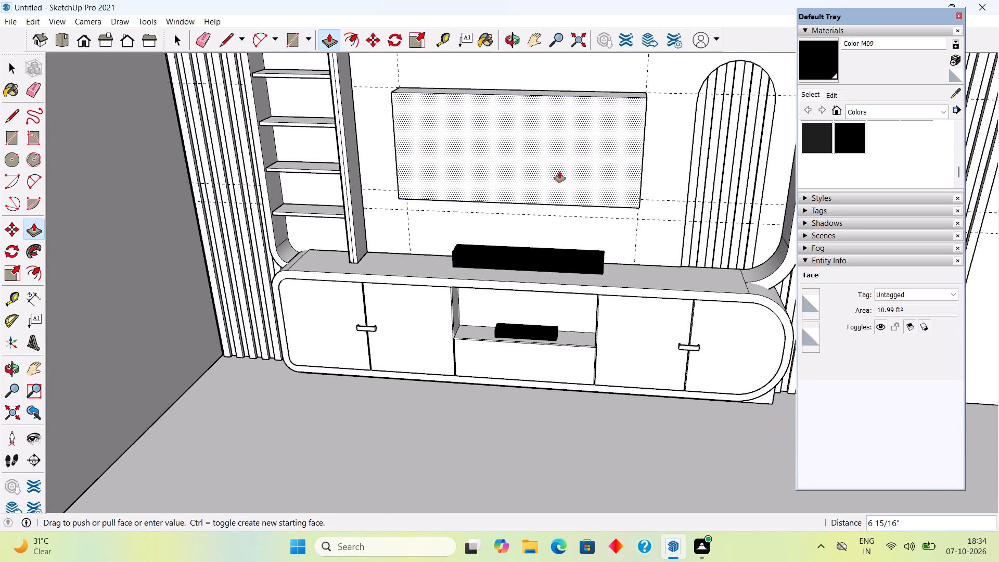
type("2\"")
key("Return")
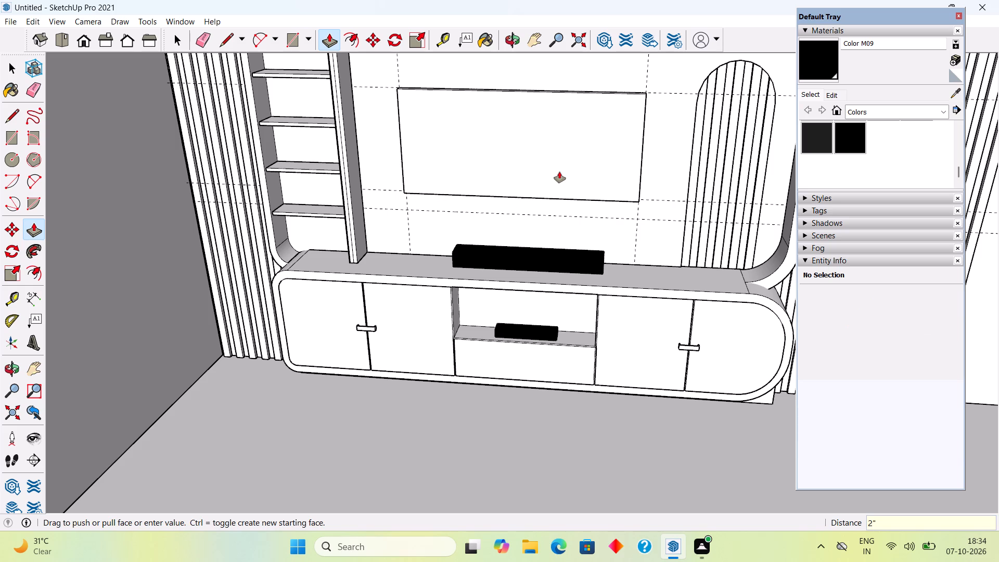
Select the whole TV box and make it a group.
key("space")
triple_click(509, 172)
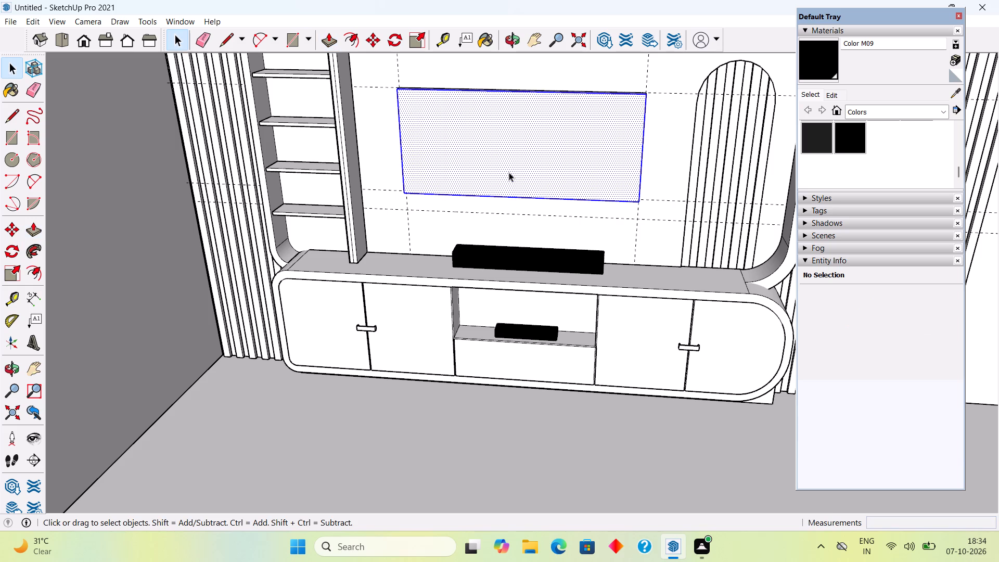
right_click(509, 172)
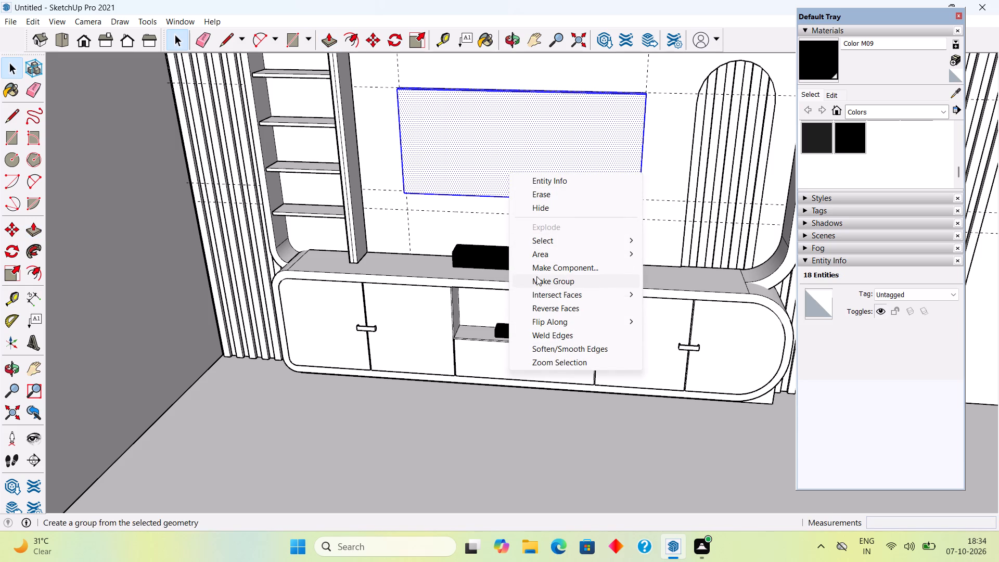
left_click(536, 277)
Paint the TV group with the dark Color M08 material and deselect it.
left_click(810, 132)
left_click(630, 167)
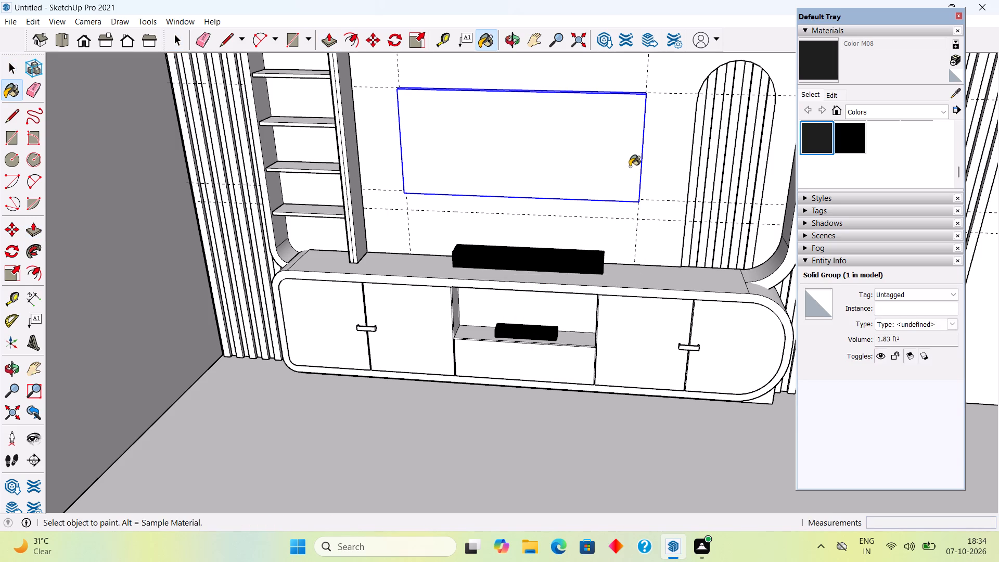
key("space")
scroll(629, 167, "down", 7)
middle_click_drag(626, 302, 678, 265)
left_click(80, 211)
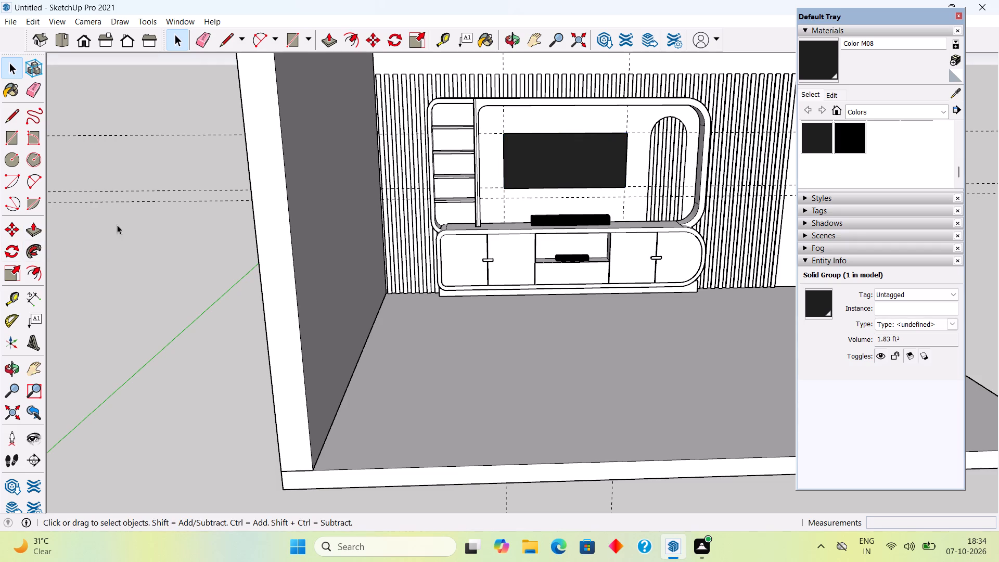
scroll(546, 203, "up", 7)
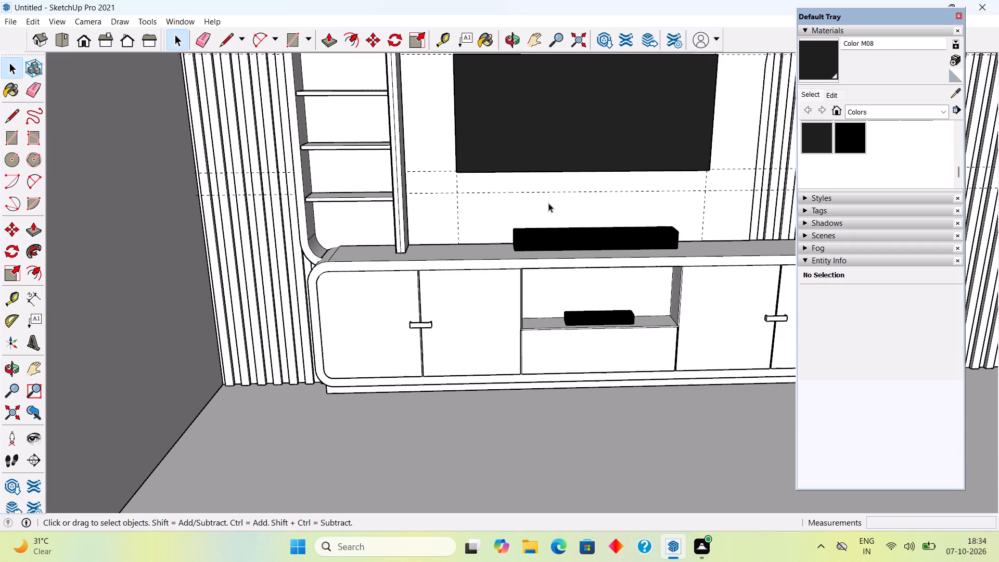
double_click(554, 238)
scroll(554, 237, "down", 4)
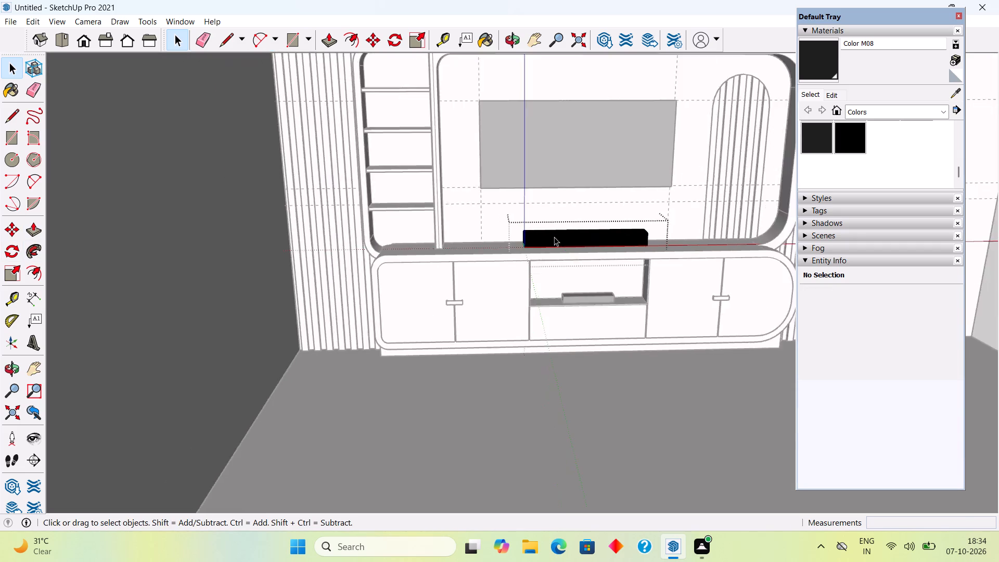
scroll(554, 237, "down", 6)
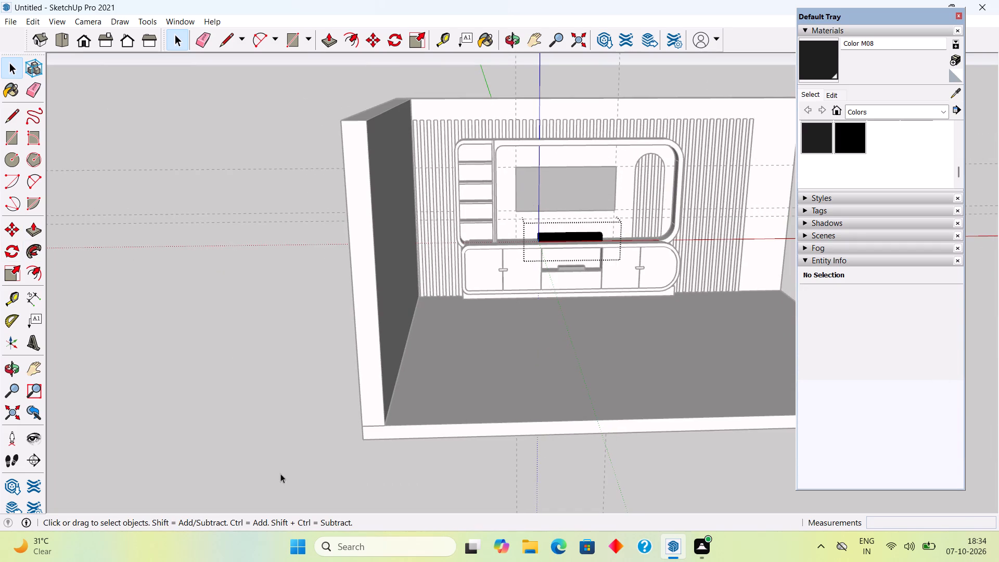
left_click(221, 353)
Move the TV group about 4" along the red axis toward the arched fluted panel.
middle_click_drag(640, 298, 682, 243)
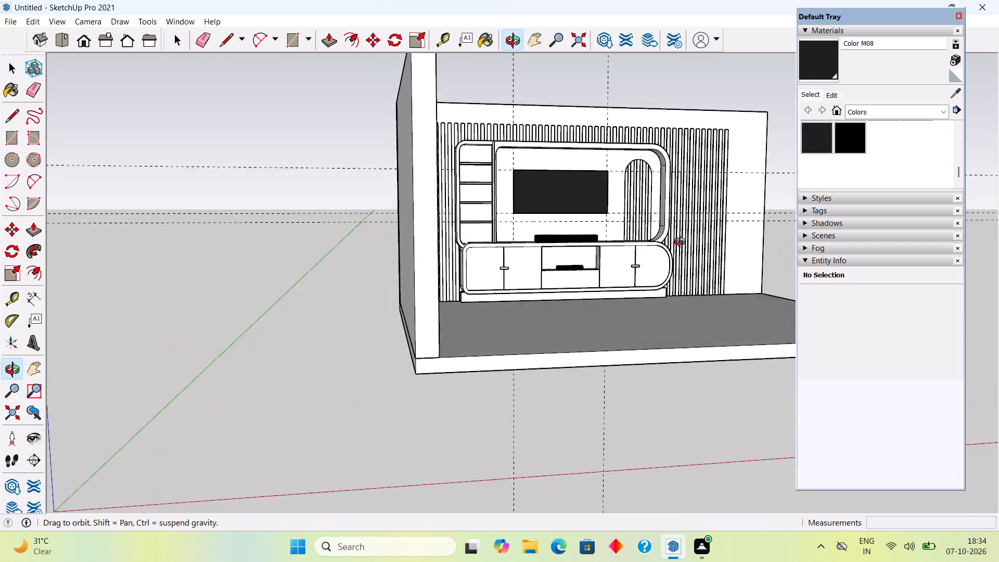
middle_click_drag(682, 243, 545, 290)
left_click(581, 196)
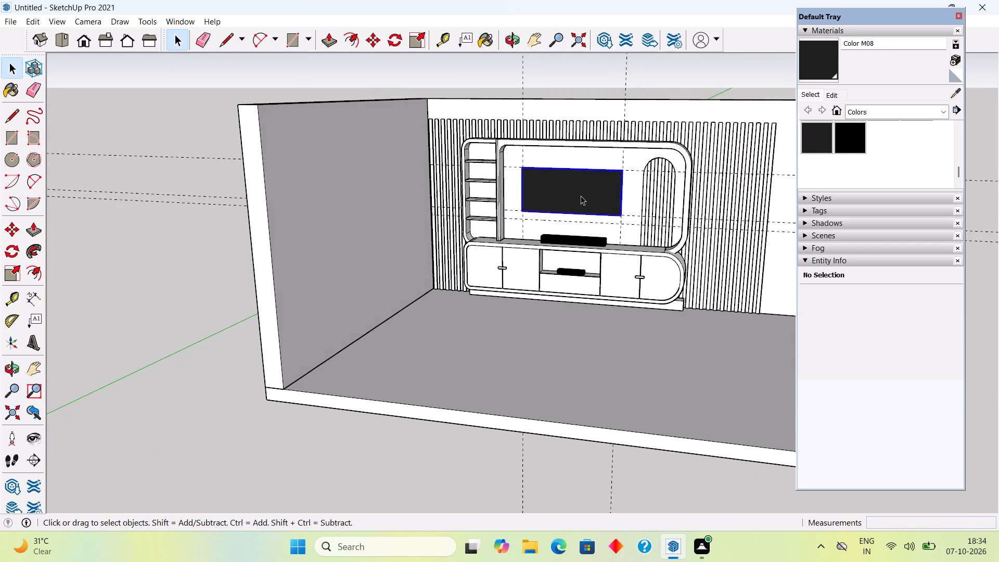
scroll(581, 196, "up", 10)
key("m")
left_click(616, 206)
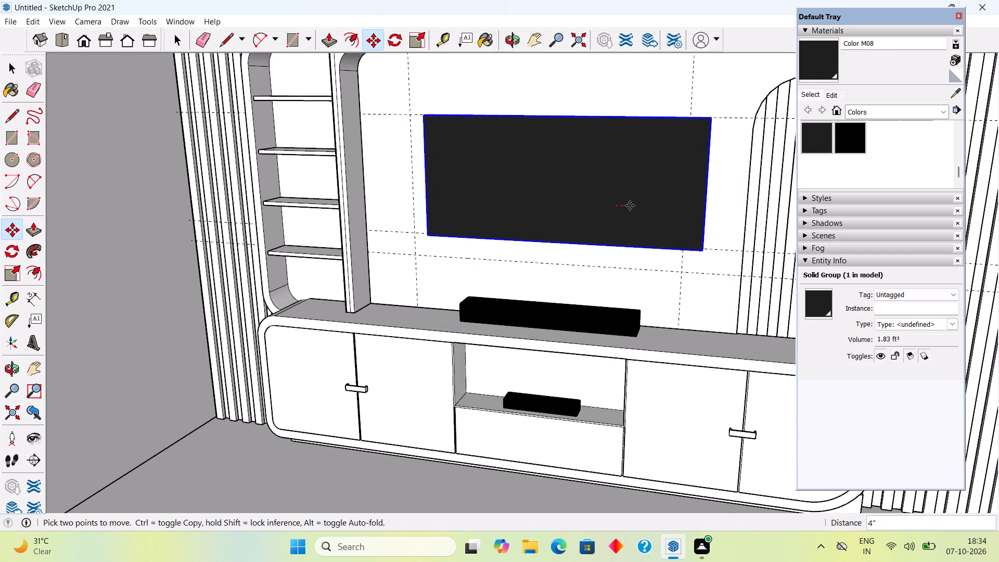
left_click(630, 206)
key("space")
scroll(630, 206, "down", 10)
middle_click_drag(635, 253, 683, 263)
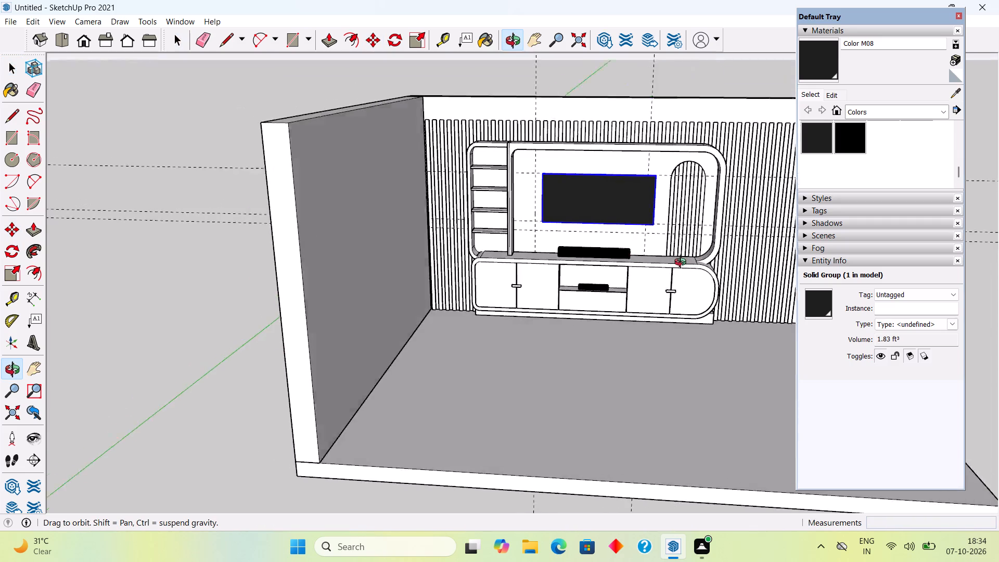
middle_click_drag(683, 263, 690, 234)
left_click(607, 78)
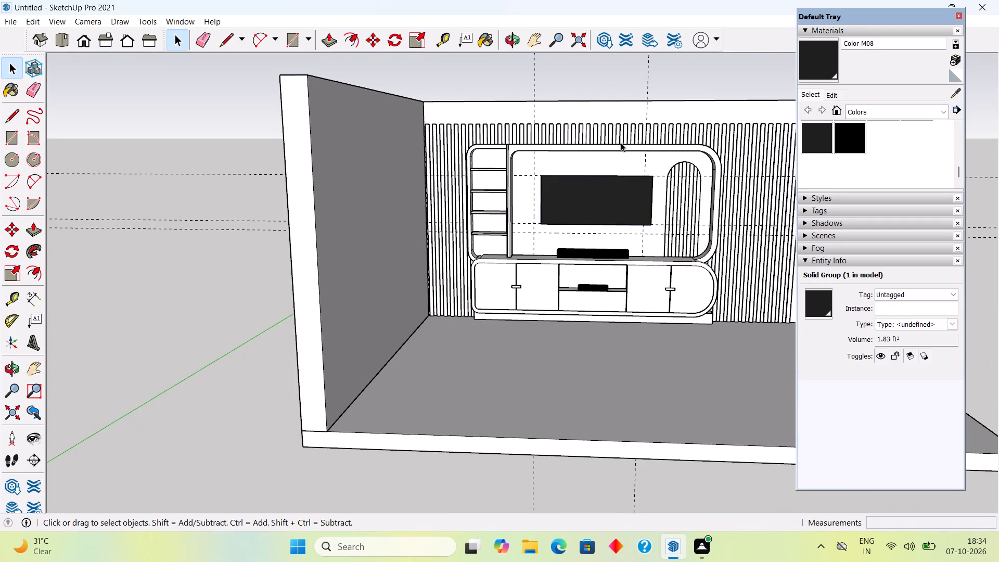
Examine the TV wall unit and the whole room model from several distances and angles.
scroll(656, 312, "up", 2)
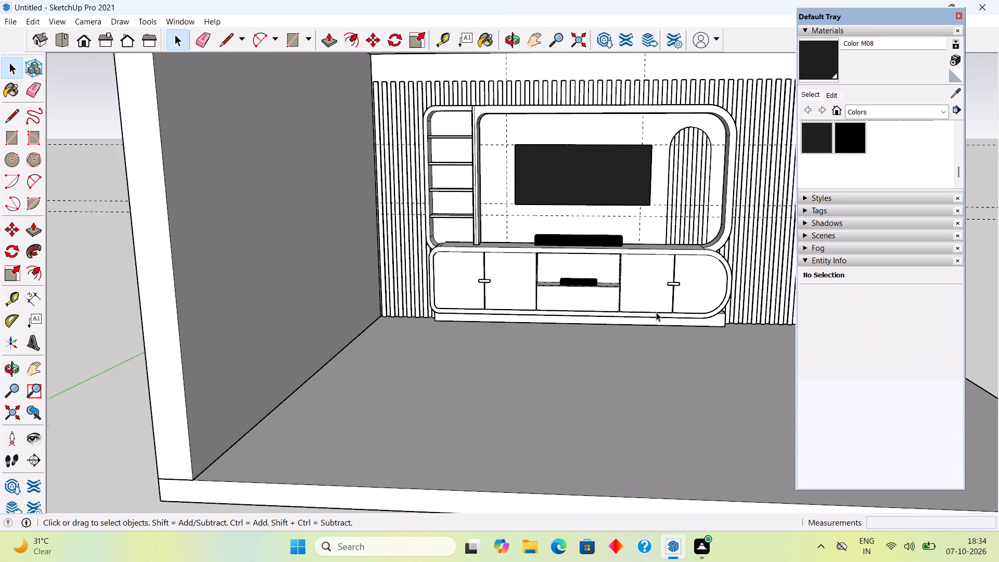
scroll(656, 312, "down", 1)
middle_click_drag(664, 311, 701, 314)
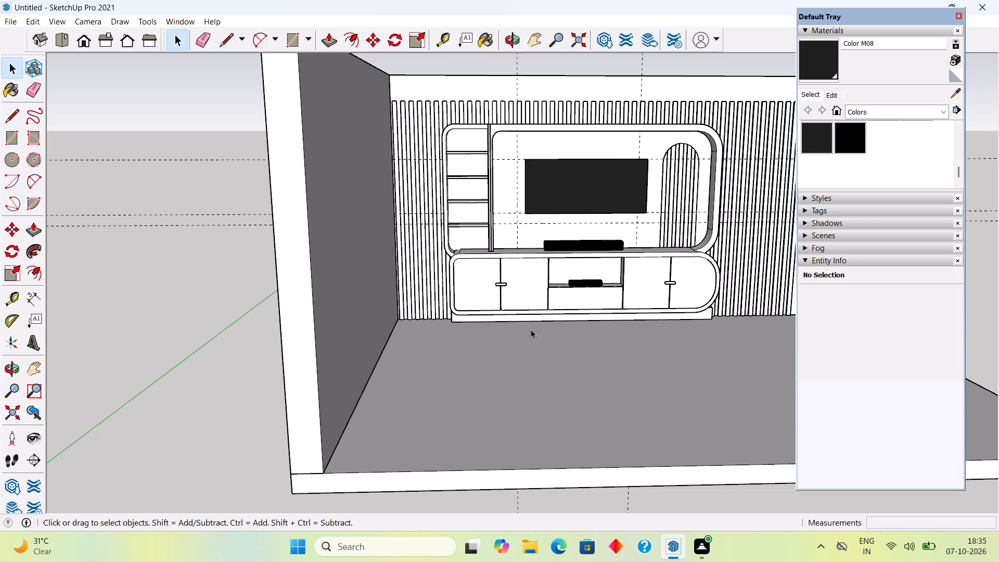
middle_click_drag(530, 282, 514, 296)
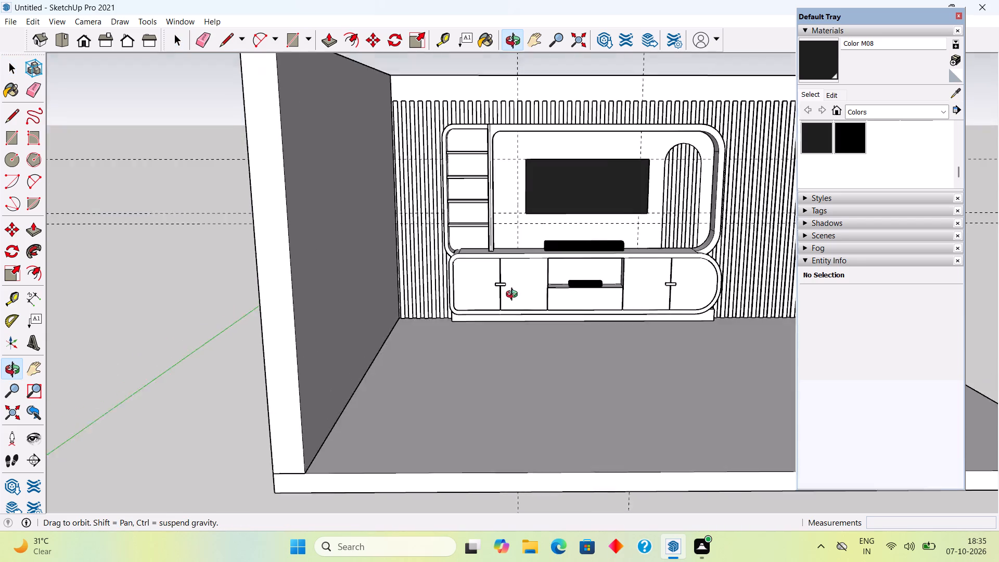
middle_click_drag(514, 296, 508, 320)
scroll(507, 323, "down", 3)
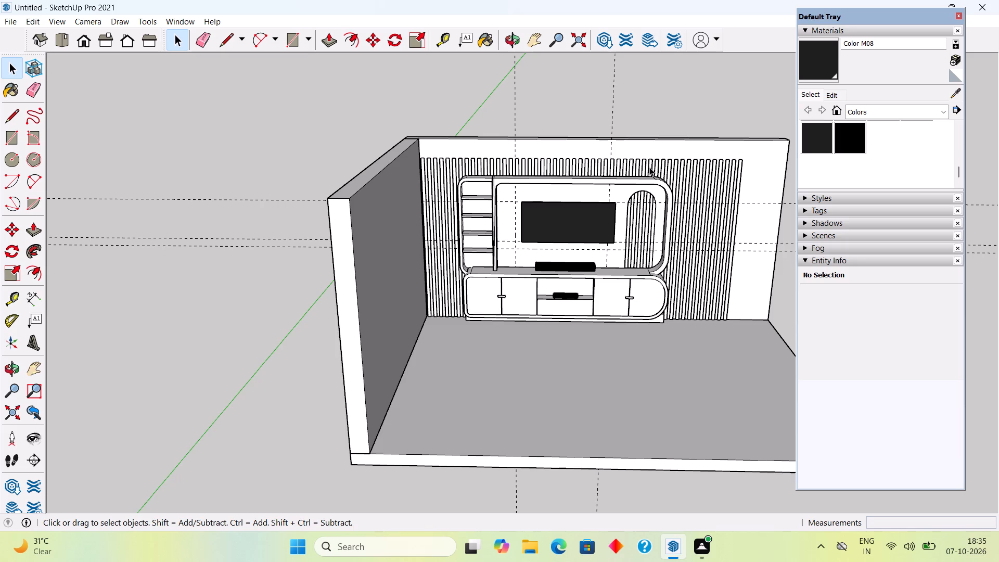
scroll(647, 185, "down", 4)
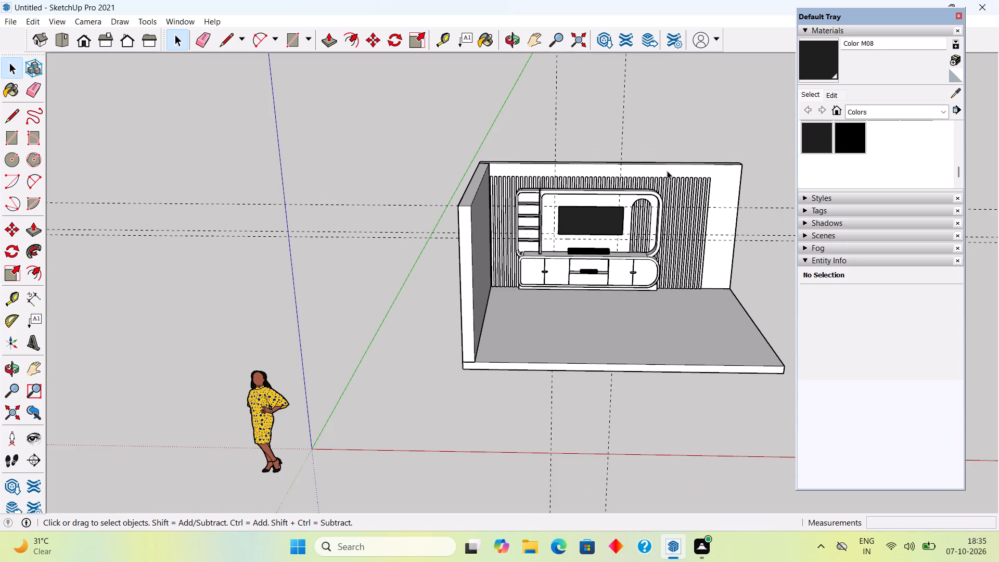
scroll(667, 171, "up", 5)
scroll(736, 287, "up", 5)
middle_click_drag(731, 309, 743, 298)
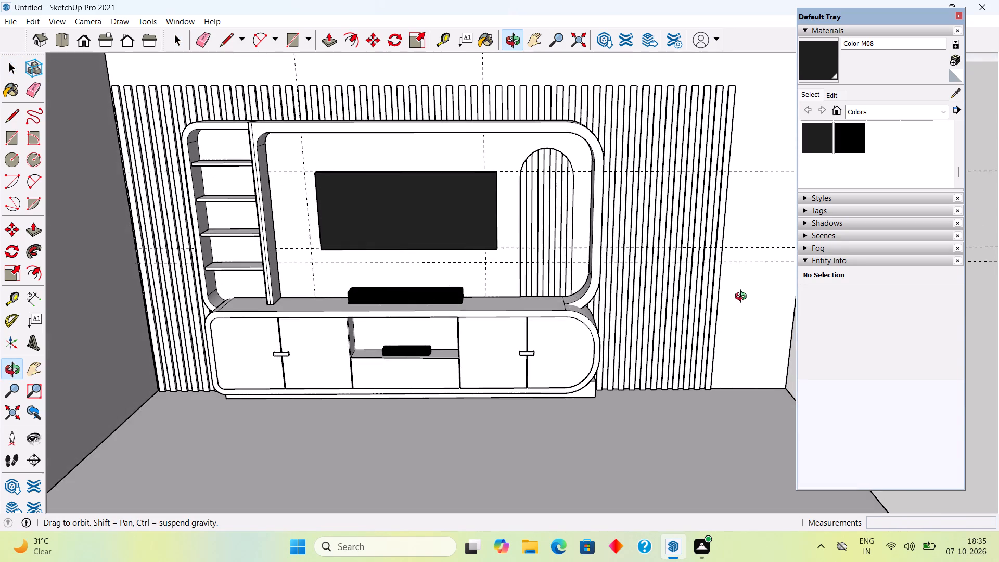
middle_click_drag(743, 298, 761, 304)
scroll(761, 304, "down", 2)
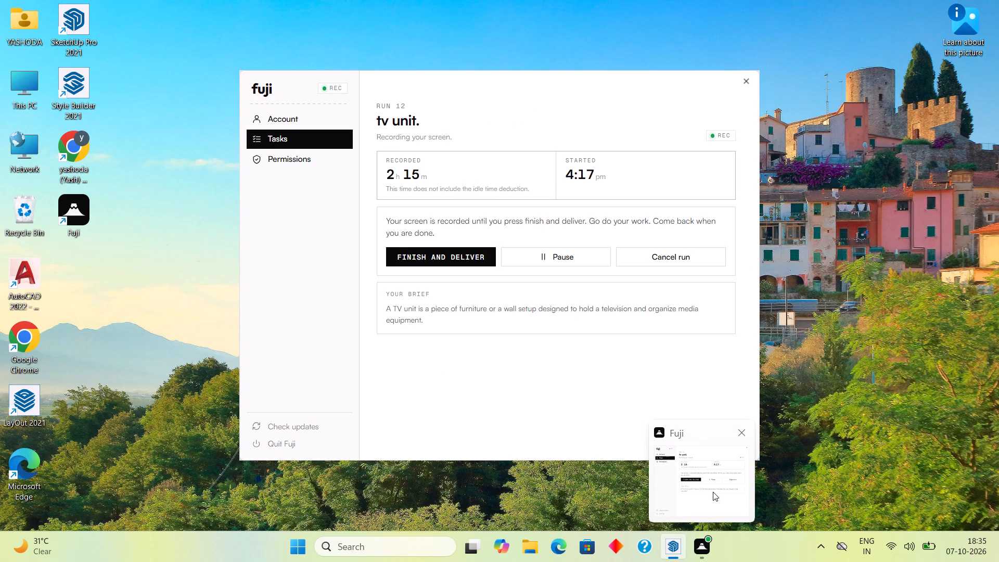
scroll(436, 379, "down", 5)
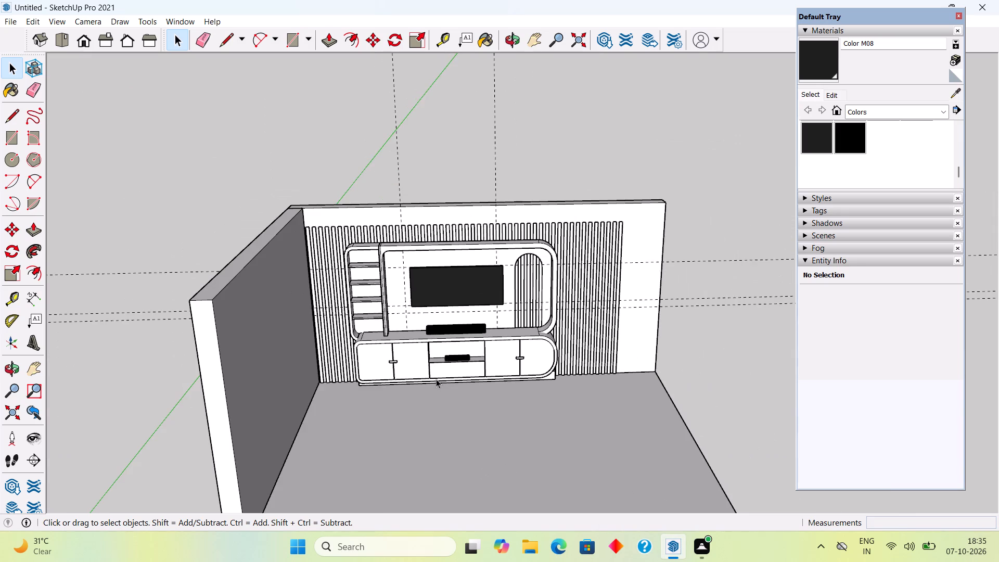
scroll(436, 379, "down", 5)
middle_click_drag(425, 478, 420, 523)
scroll(420, 523, "down", 4)
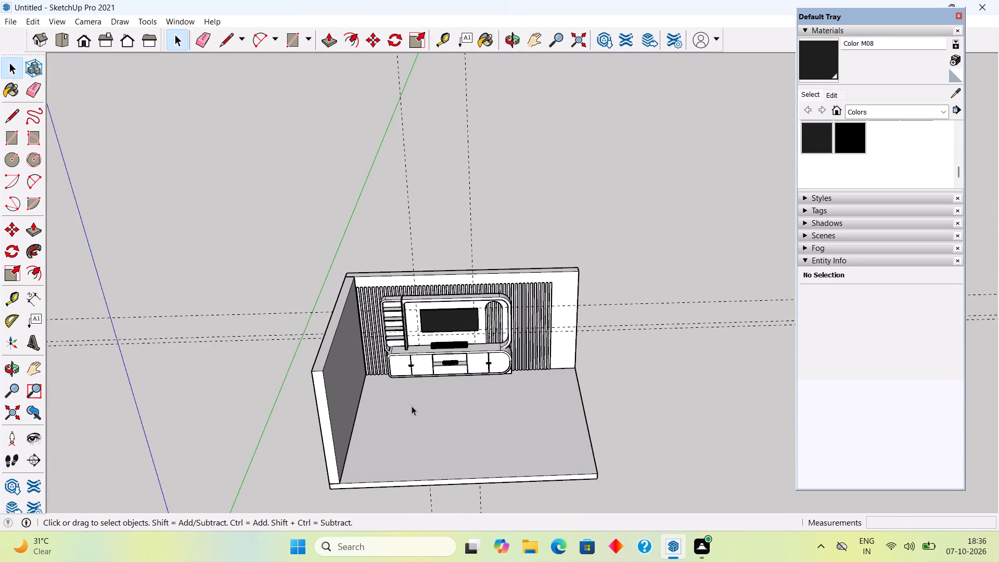
scroll(413, 402, "down", 6)
middle_click_drag(421, 365, 427, 444)
scroll(414, 441, "up", 6)
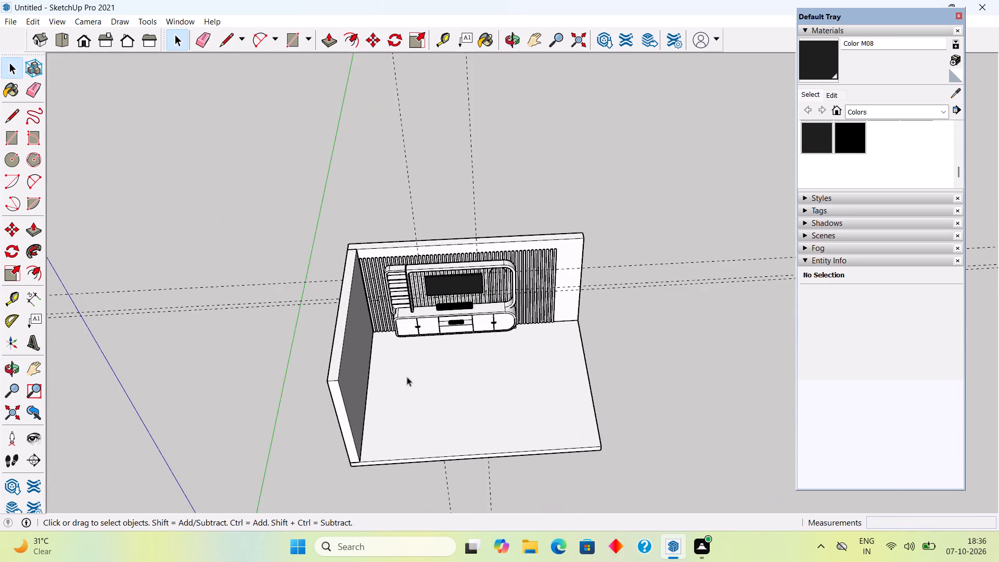
Examine the whole room model and its TV wall unit from several angles and distances.
middle_click_drag(403, 356, 371, 290)
middle_click_drag(508, 385, 601, 440)
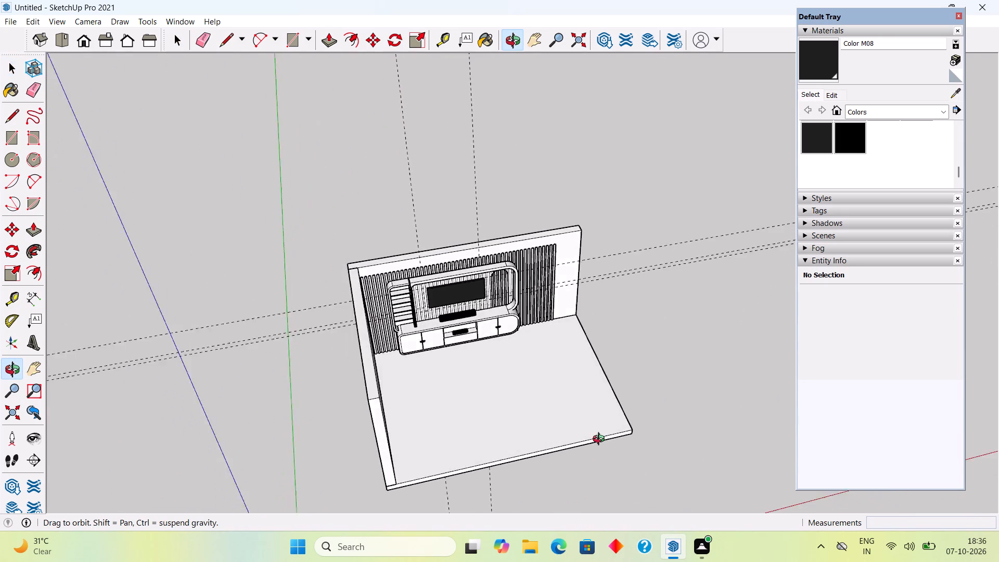
middle_click_drag(601, 440, 516, 404)
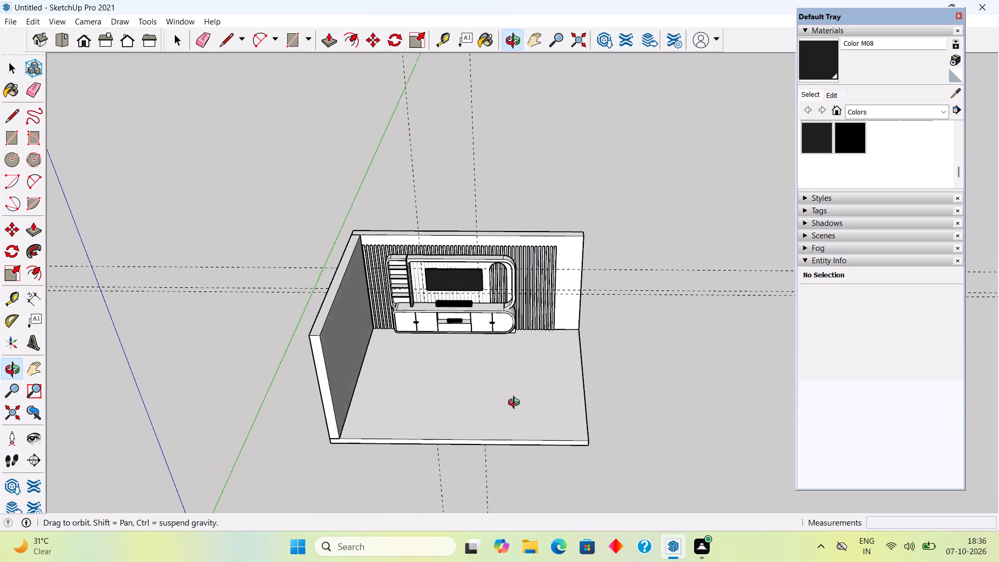
middle_click_drag(516, 404, 546, 336)
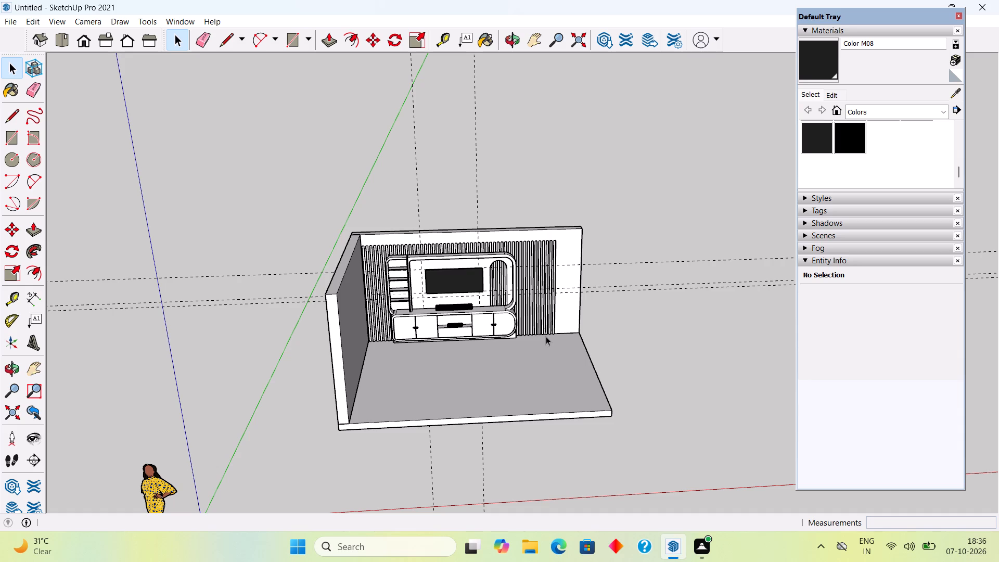
scroll(546, 336, "up", 5)
scroll(358, 328, "up", 1)
middle_click_drag(355, 326, 413, 330)
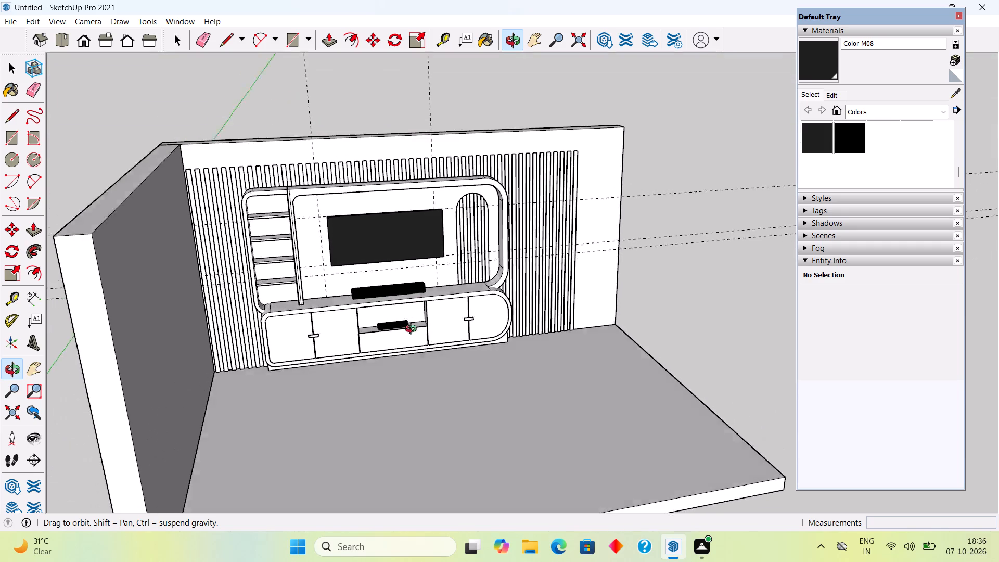
middle_click_drag(413, 330, 339, 339)
scroll(331, 323, "down", 5)
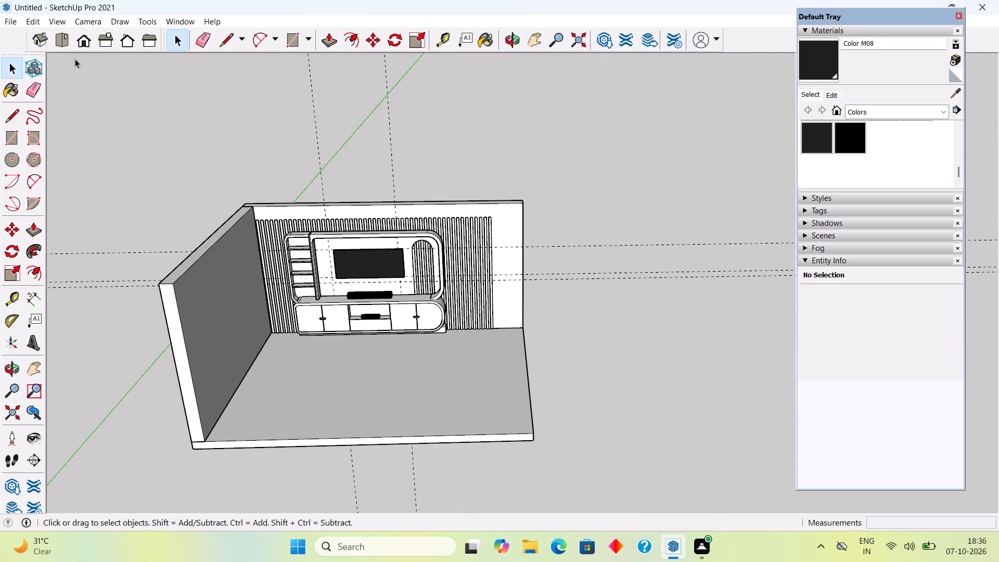
Delete all construction guides from the model.
left_click(33, 17)
left_click(117, 137)
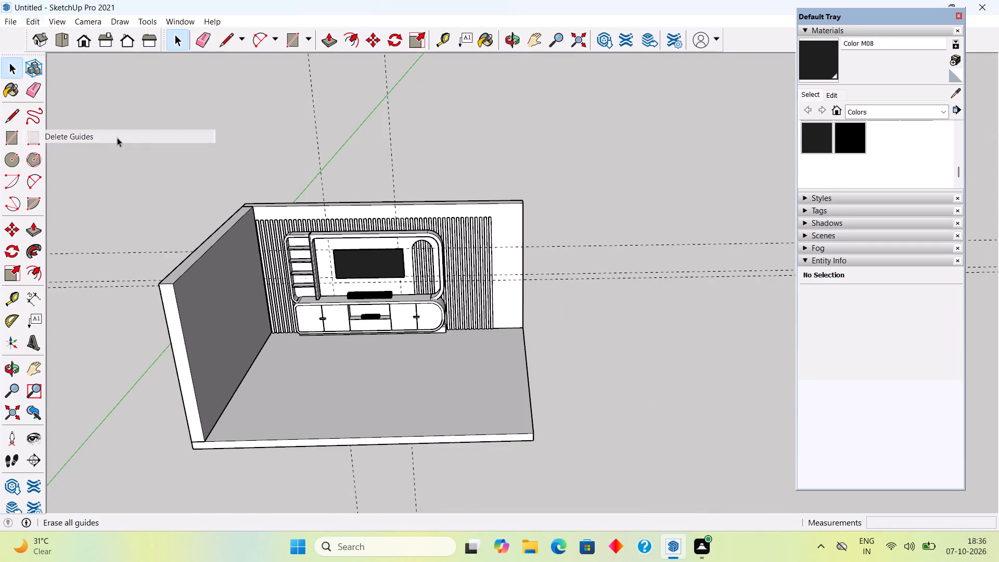
Examine the TV wall unit from the front, from above and from its rounded cabinet end.
middle_click_drag(387, 338, 431, 329)
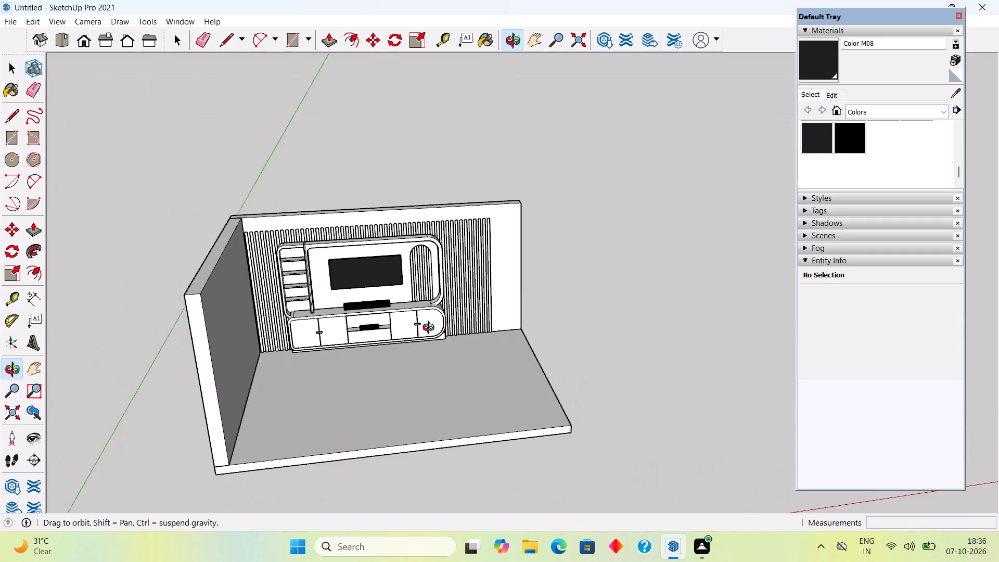
middle_click_drag(431, 329, 400, 292)
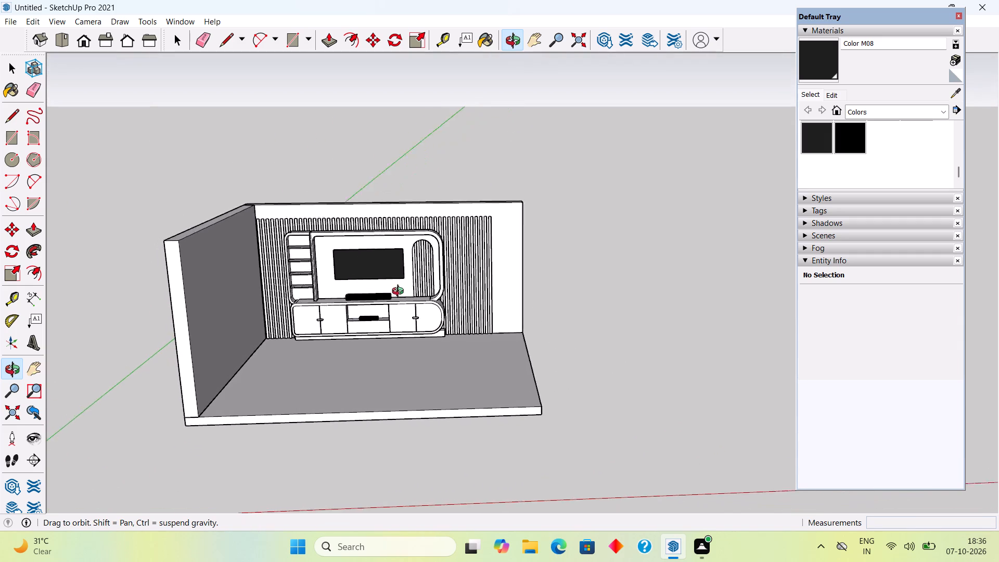
middle_click_drag(400, 292, 417, 290)
scroll(412, 287, "up", 5)
scroll(196, 339, "up", 3)
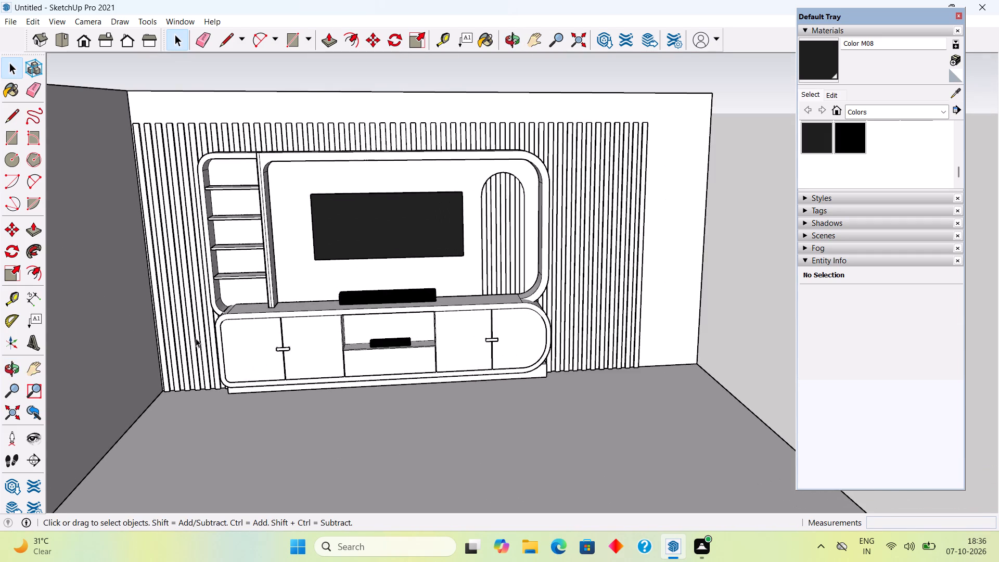
middle_click_drag(206, 334, 263, 356)
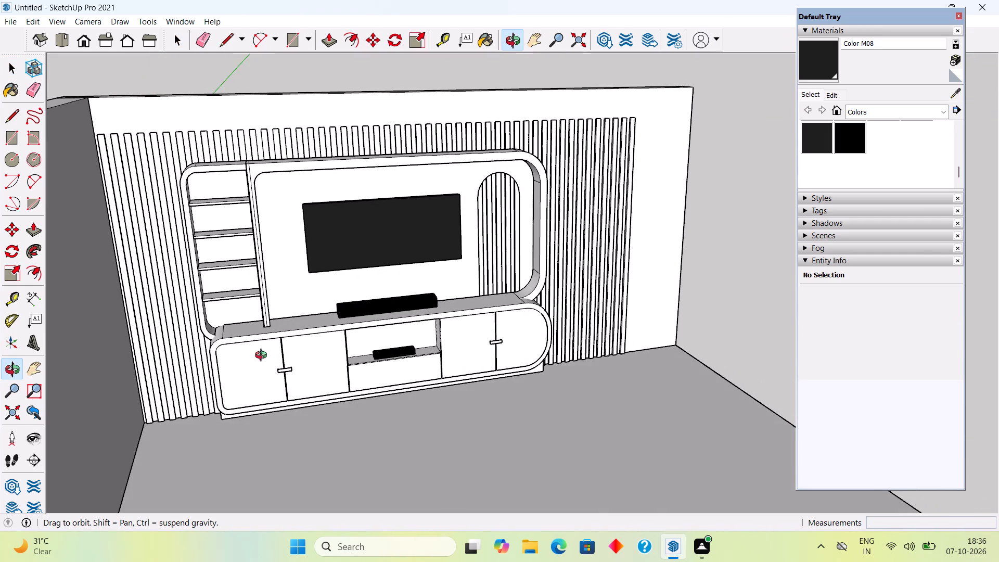
middle_click_drag(263, 356, 224, 476)
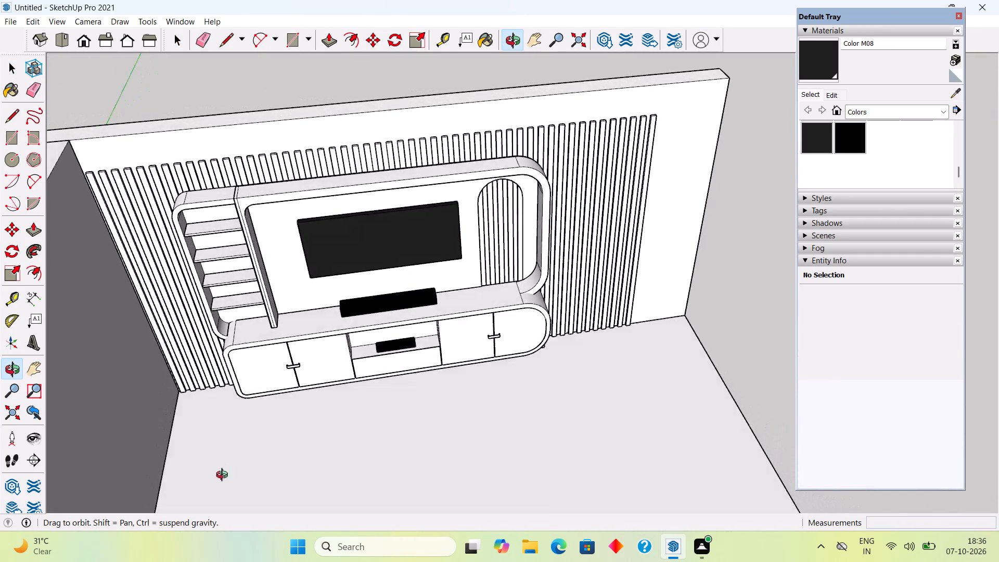
middle_click_drag(224, 476, 0, 388)
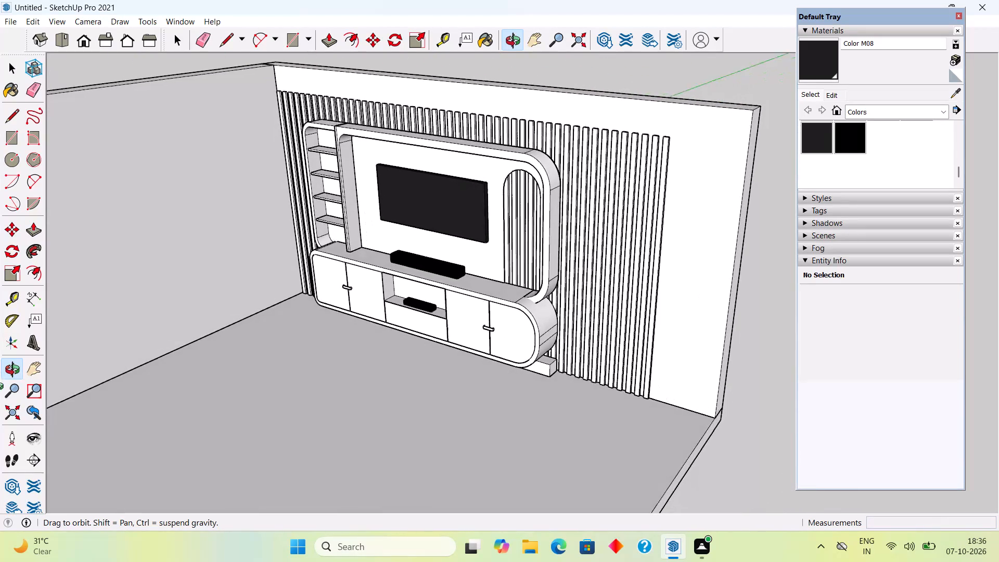
middle_click_drag(0, 388, 0, 388)
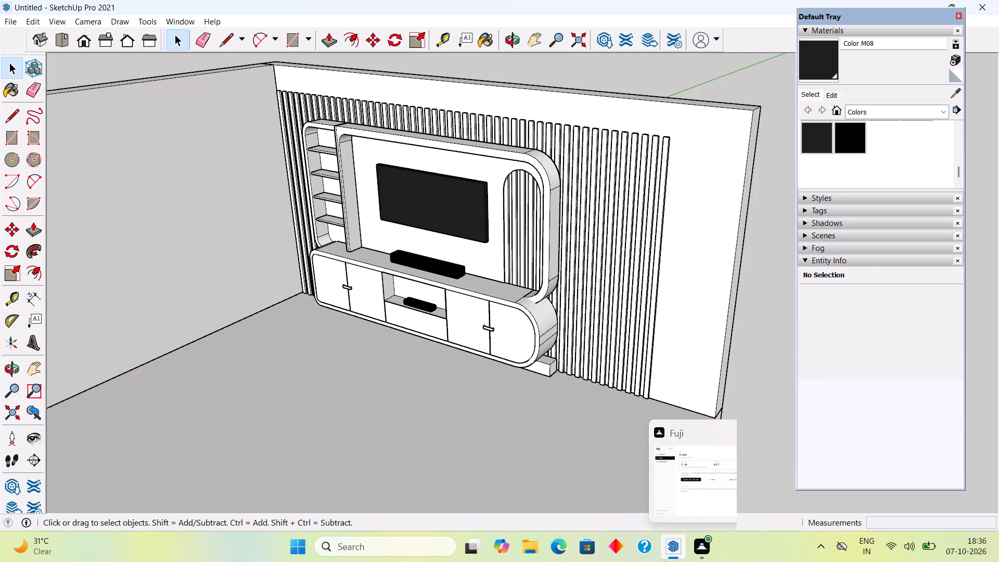
Examine the whole room, including the side wall and floor, and how the TV wall unit sits against the fluted wall.
scroll(473, 404, "down", 5)
scroll(472, 333, "down", 7)
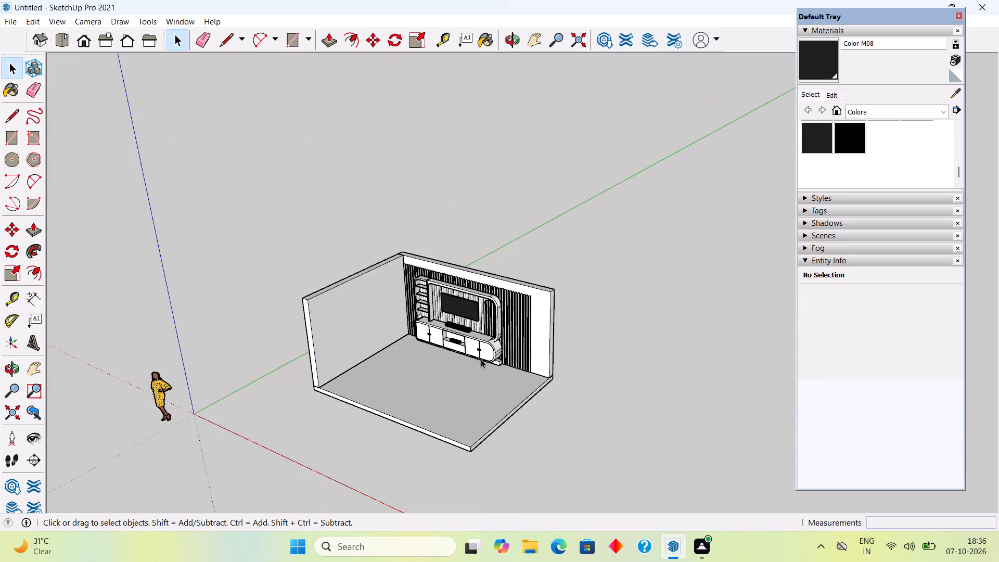
middle_click_drag(482, 362, 588, 324)
scroll(535, 429, "up", 5)
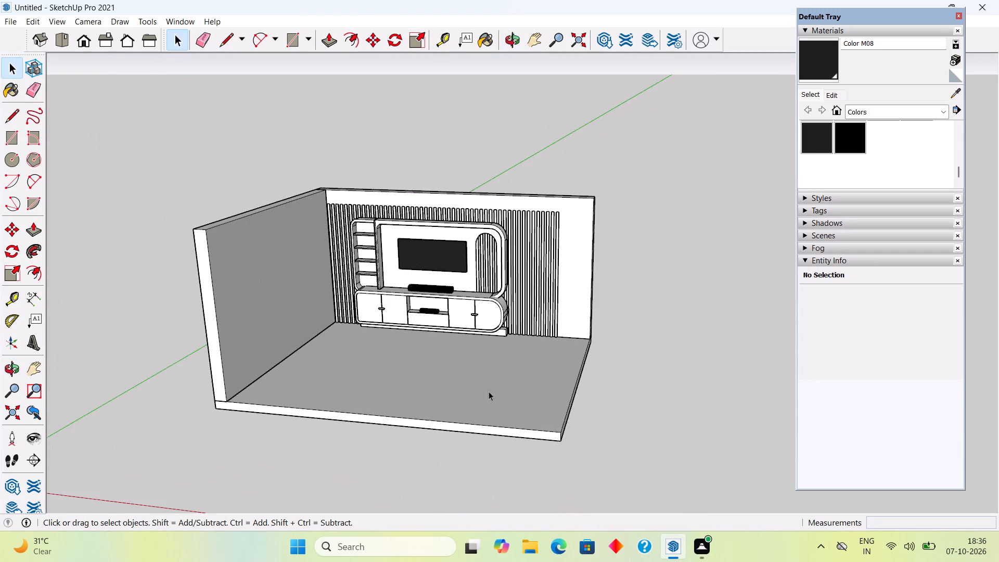
middle_click_drag(489, 391, 562, 366)
scroll(455, 299, "up", 4)
middle_click_drag(458, 309, 499, 389)
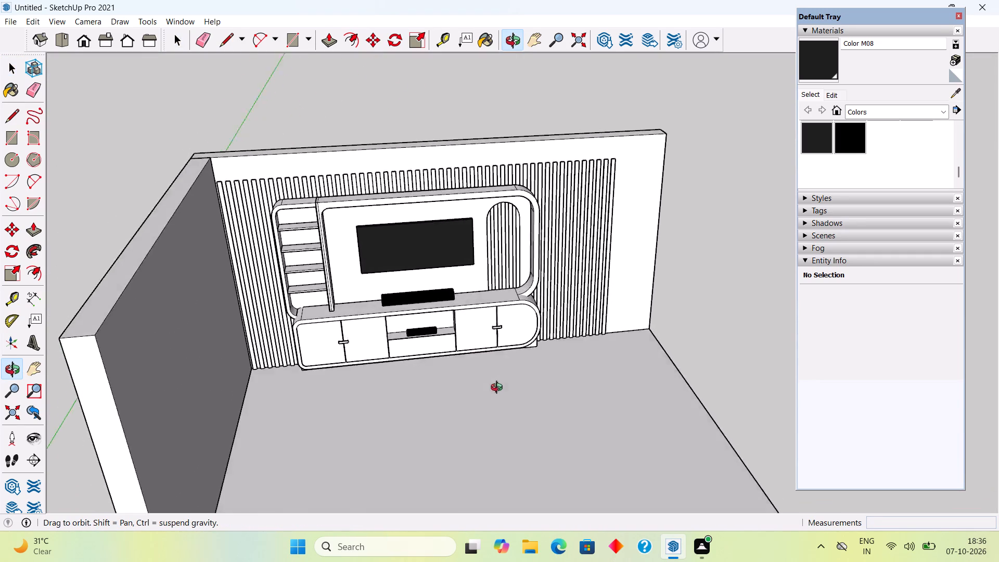
middle_click_drag(499, 389, 406, 463)
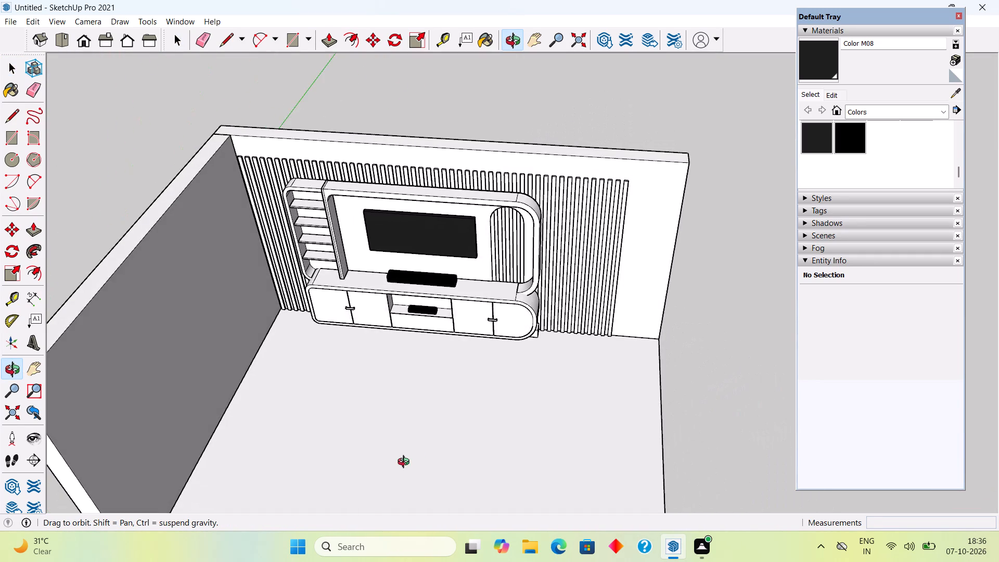
middle_click_drag(406, 463, 469, 349)
scroll(469, 349, "up", 2)
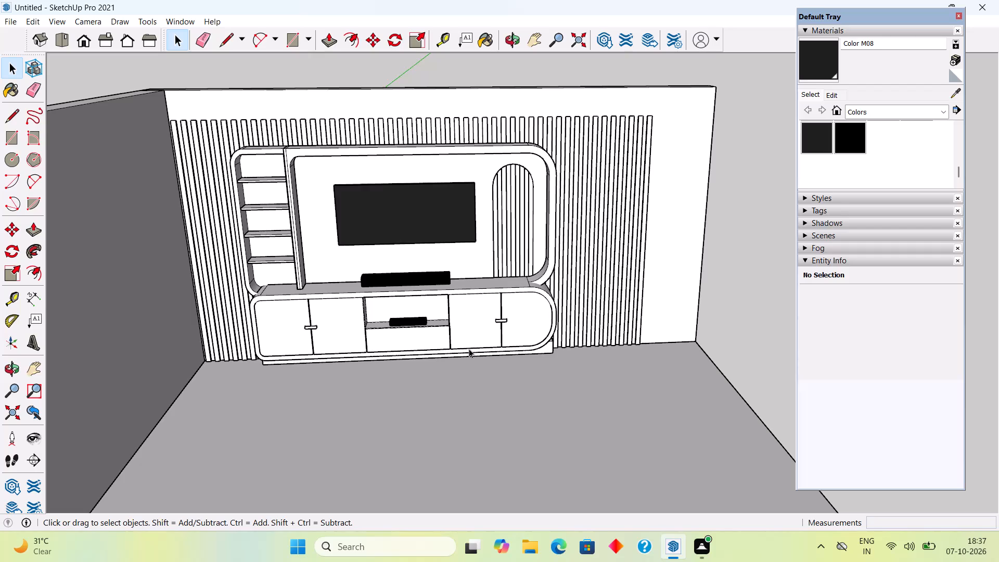
Examine the TV, the black device boxes and the low cabinet's front at close range.
scroll(441, 310, "down", 7)
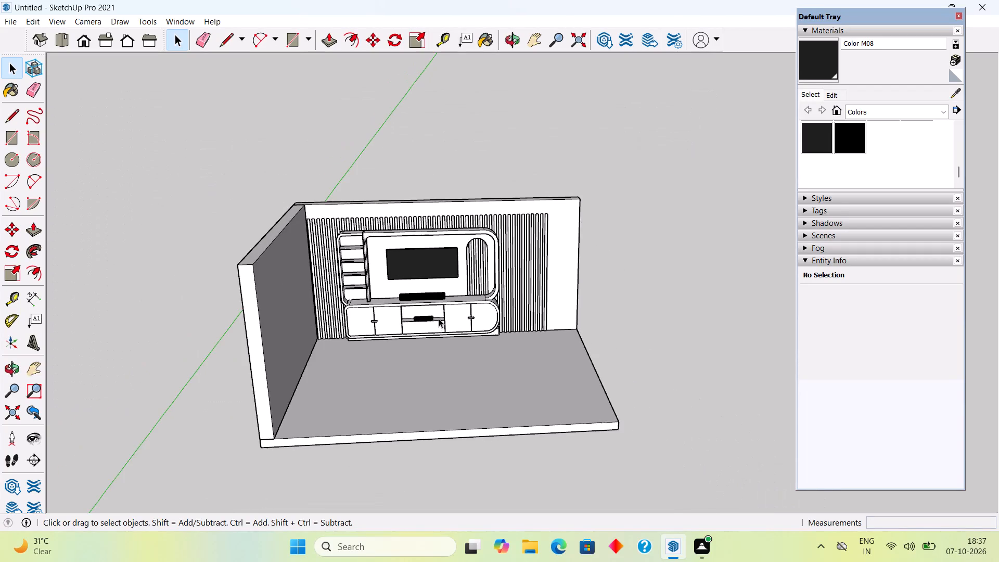
middle_click_drag(407, 310, 428, 284)
scroll(445, 298, "up", 6)
middle_click_drag(421, 333, 417, 331)
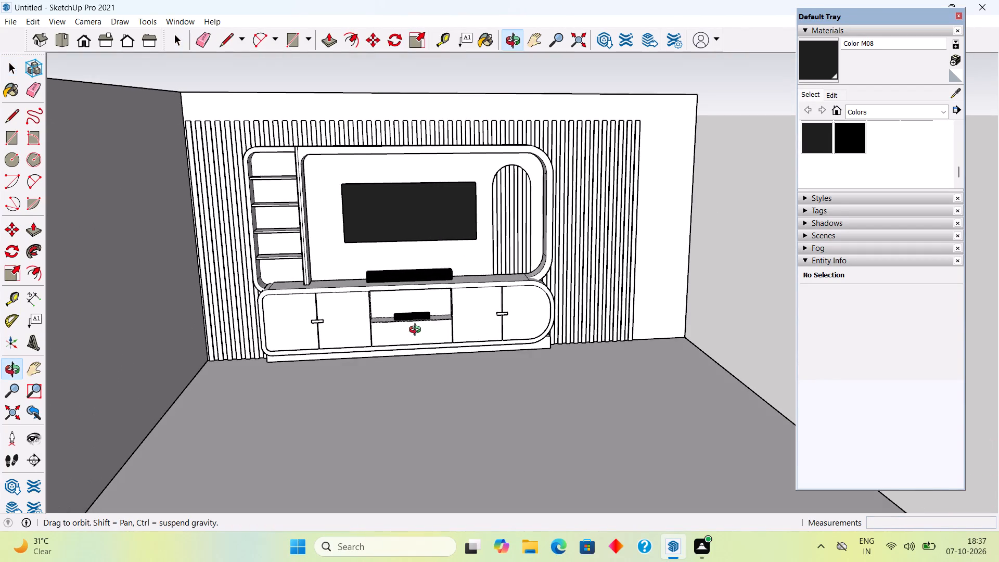
middle_click_drag(417, 331, 406, 302)
scroll(406, 302, "up", 6)
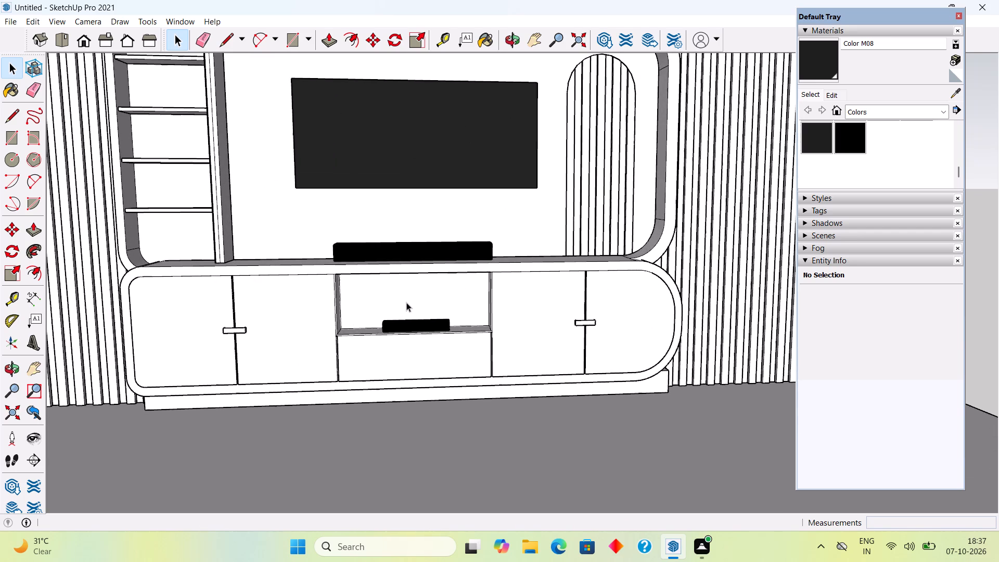
scroll(407, 303, "down", 4)
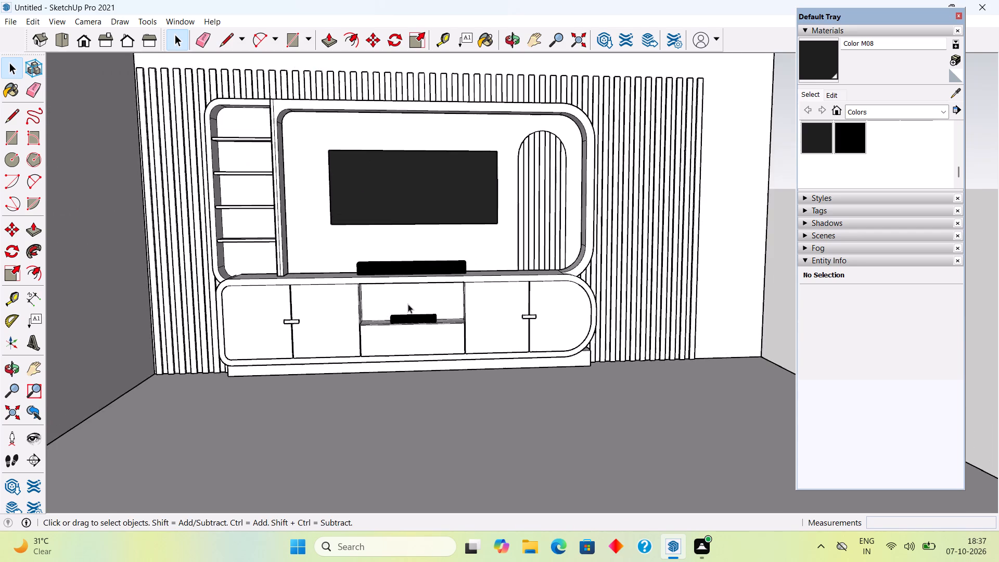
Examine the room from above and from the open end of the fluted wall, checking how far the unit projects.
scroll(408, 304, "down", 9)
middle_click_drag(406, 304, 325, 453)
scroll(327, 454, "up", 1)
scroll(543, 264, "up", 5)
middle_click_drag(569, 258, 290, 260)
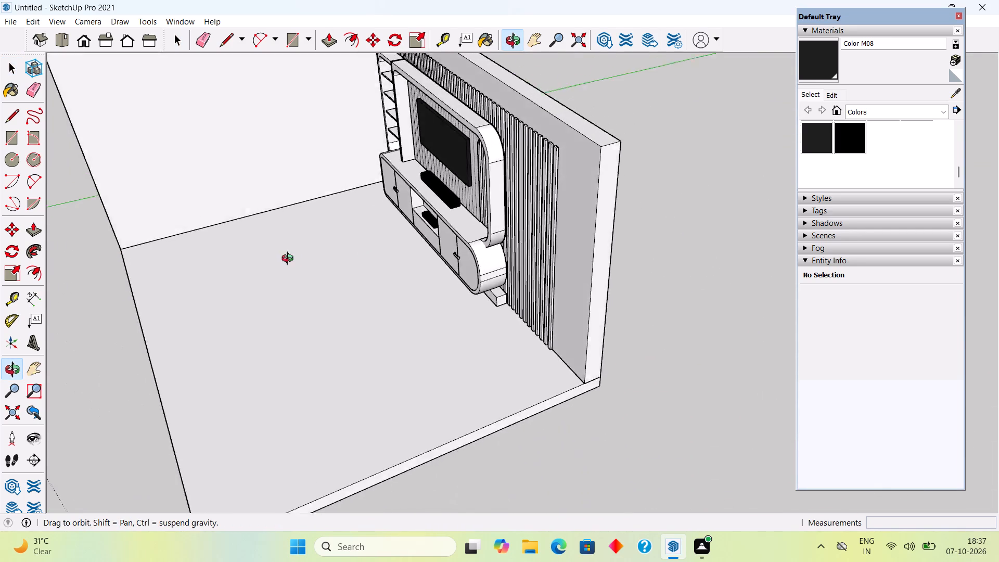
middle_click_drag(290, 260, 114, 260)
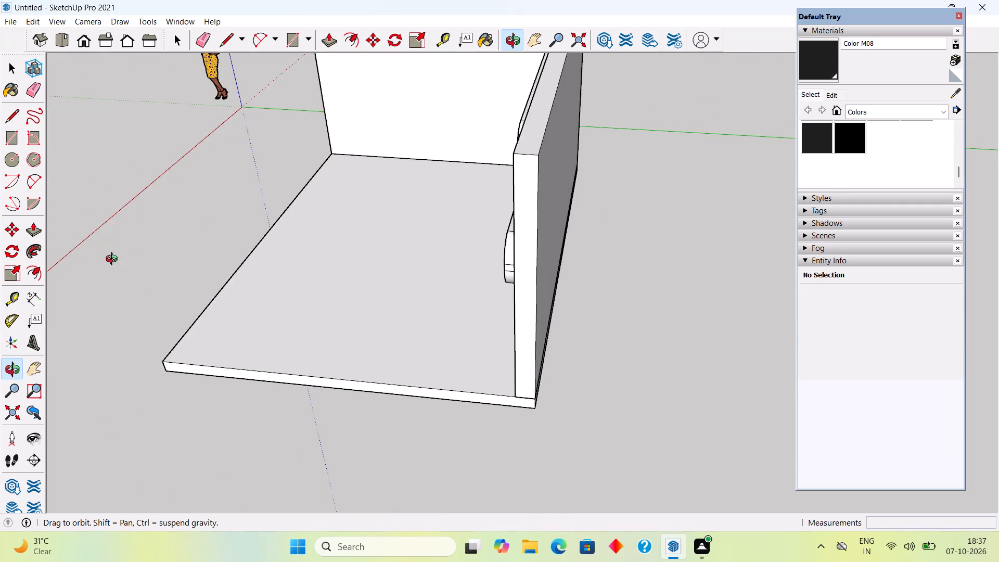
middle_click_drag(114, 260, 265, 262)
scroll(265, 262, "down", 8)
middle_click_drag(371, 278, 501, 228)
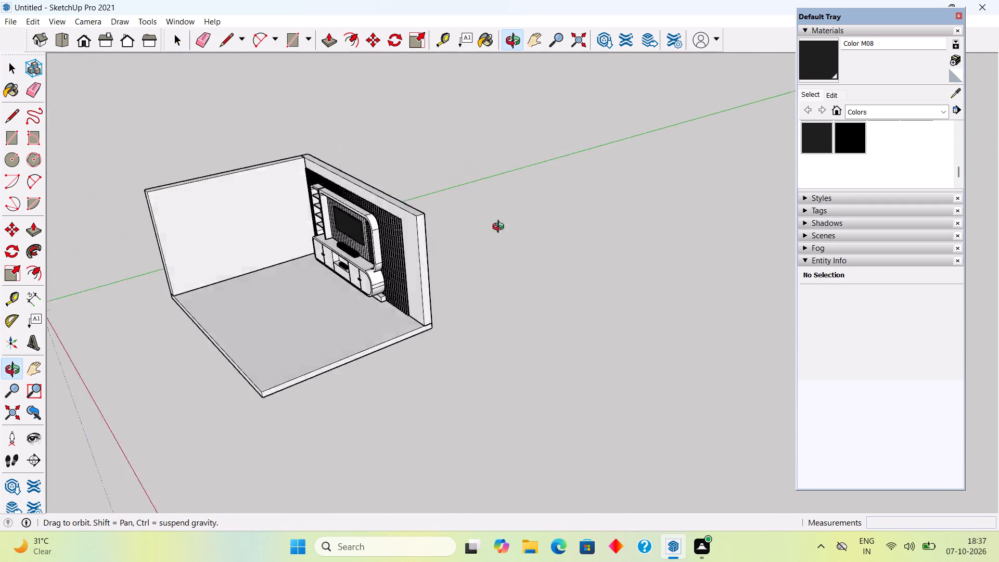
middle_click_drag(501, 228, 770, 200)
scroll(434, 302, "up", 3)
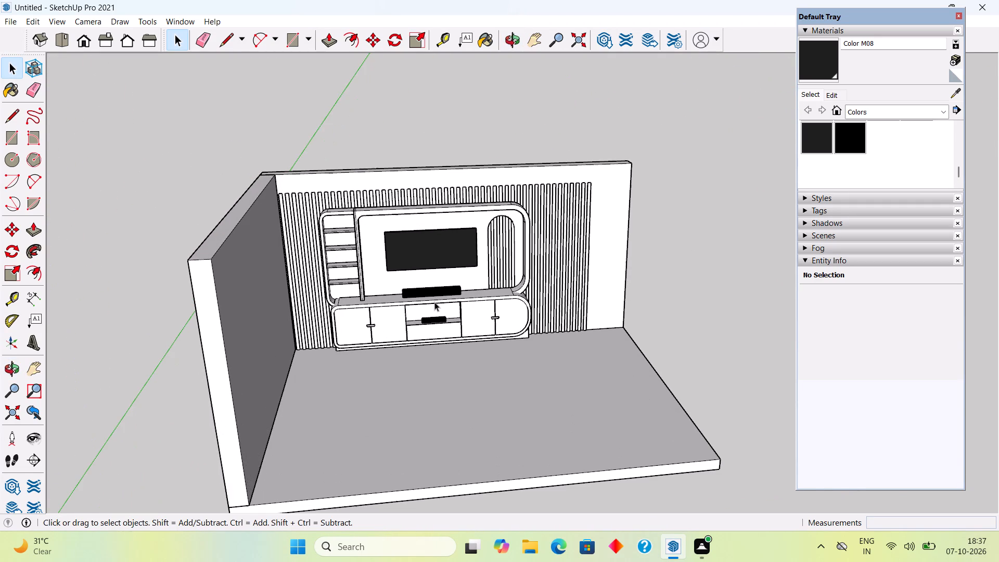
Review the completed TV wall unit with its shelves, arched fluted panel and cabinets from front and oblique viewpoints.
scroll(434, 302, "up", 5)
middle_click_drag(432, 331, 457, 267)
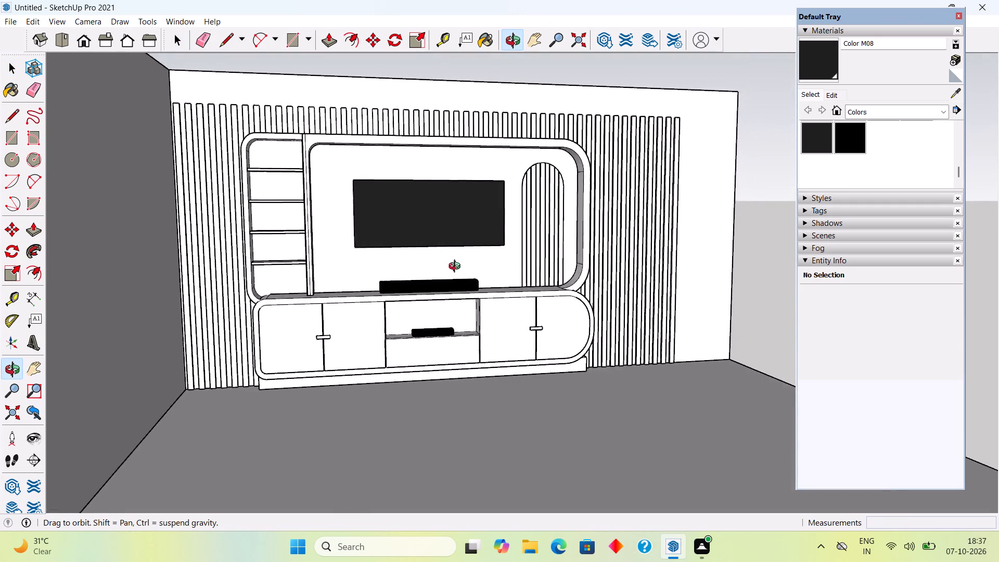
middle_click_drag(457, 267, 376, 328)
scroll(376, 328, "up", 2)
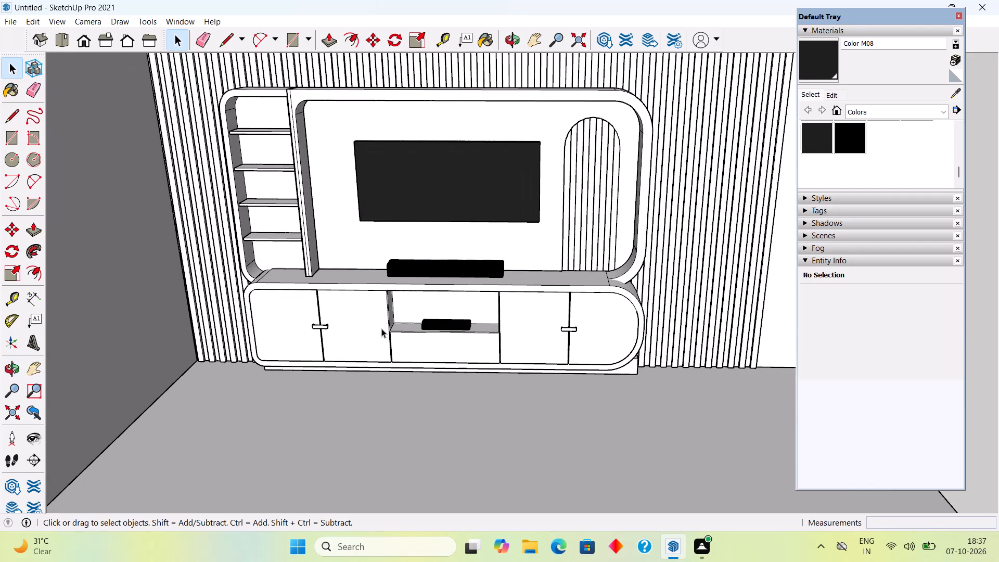
scroll(381, 328, "down", 2)
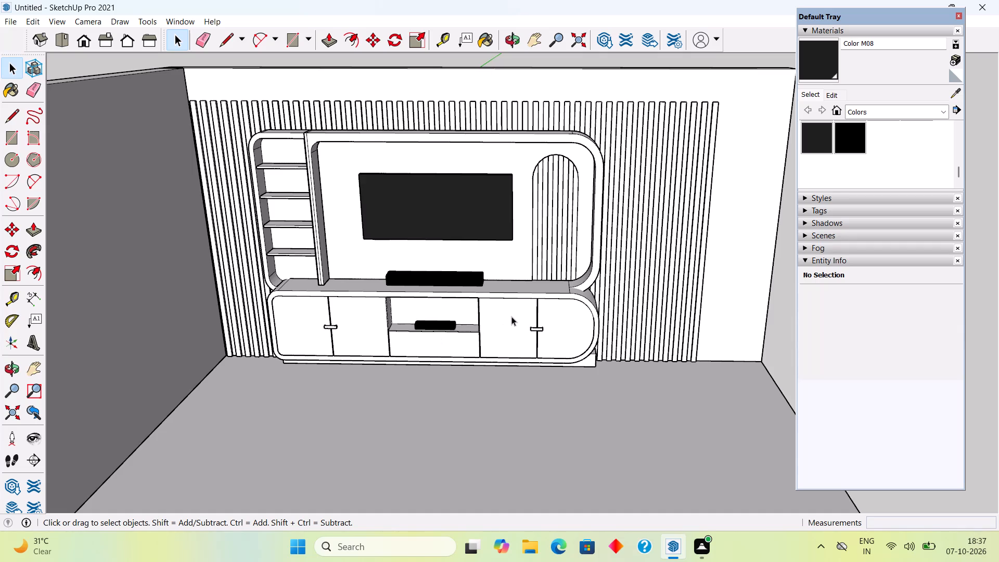
scroll(512, 315, "down", 3)
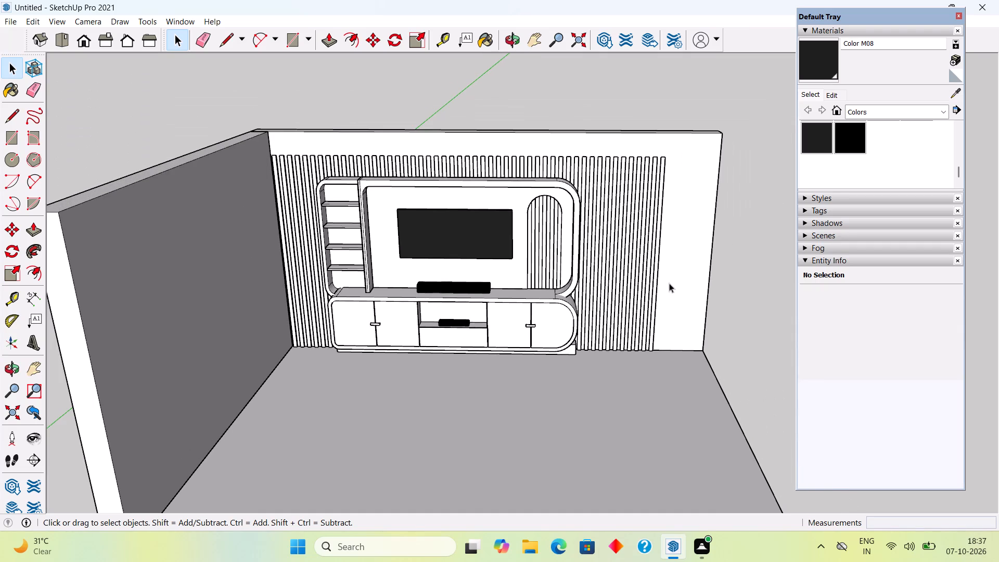
middle_click_drag(670, 283, 433, 378)
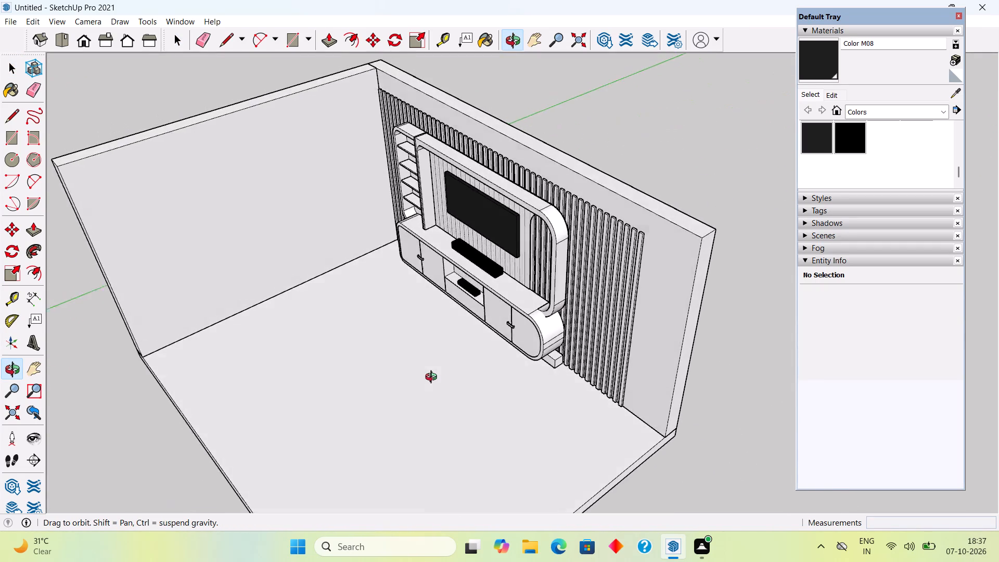
middle_click_drag(433, 378, 585, 297)
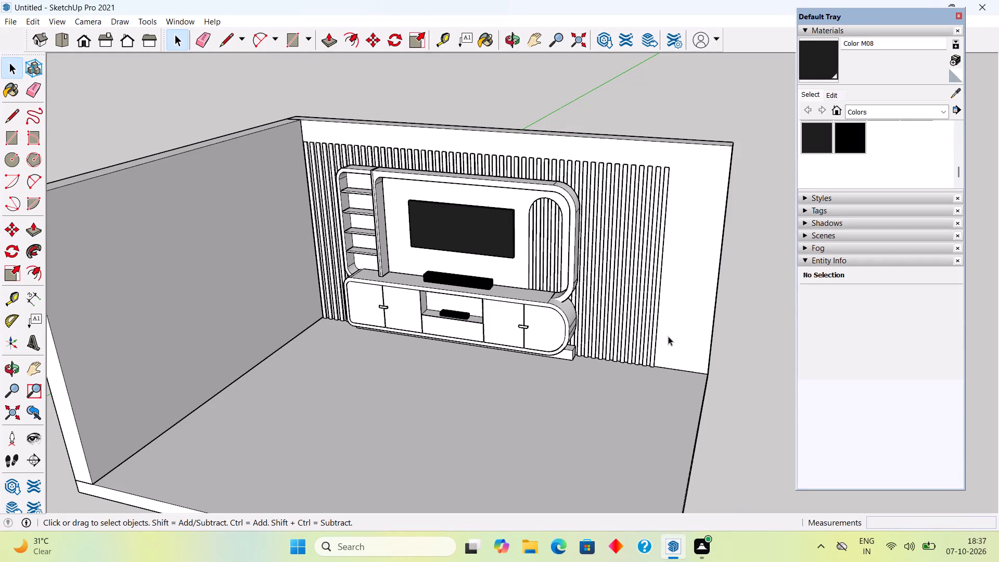
scroll(627, 328, "up", 4)
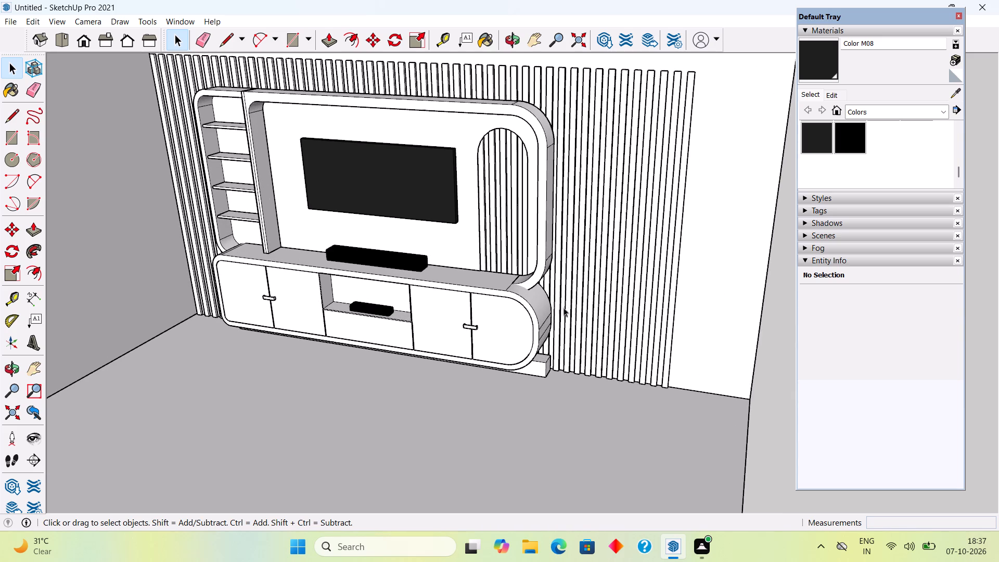
middle_click_drag(590, 320, 618, 364)
scroll(799, 472, "up", 3)
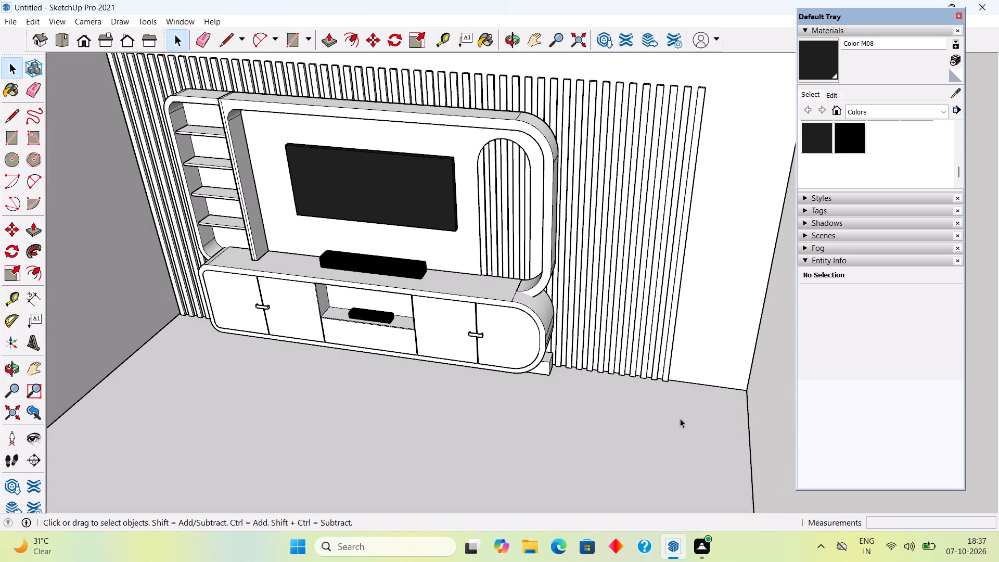
left_click(668, 352)
Delete nine surplus wall slats one by one from the fluted wall's open end, keeping two slats beyond the TV unit's arched side.
key("Delete")
left_click(655, 354)
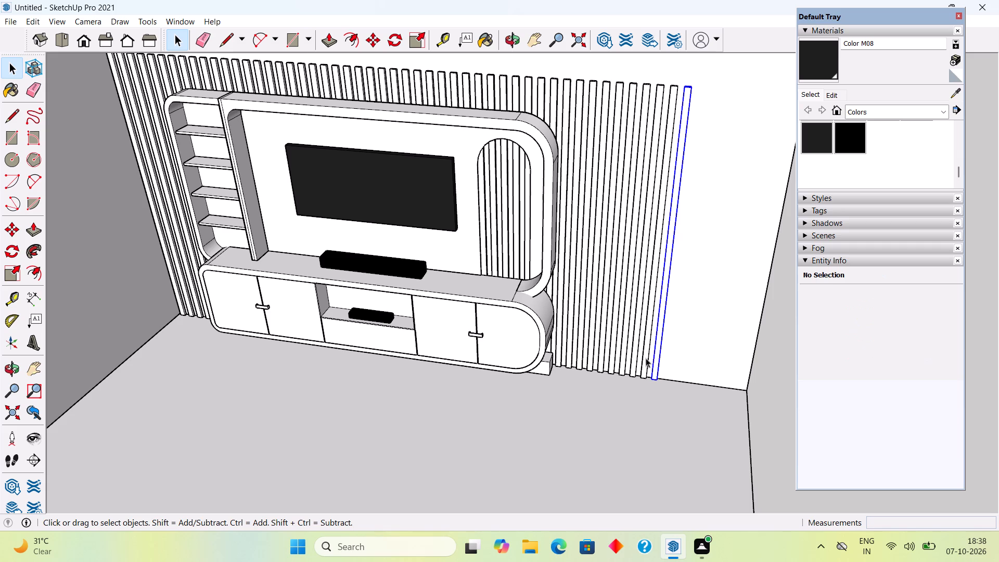
key("Delete")
left_click(646, 359)
key("Delete")
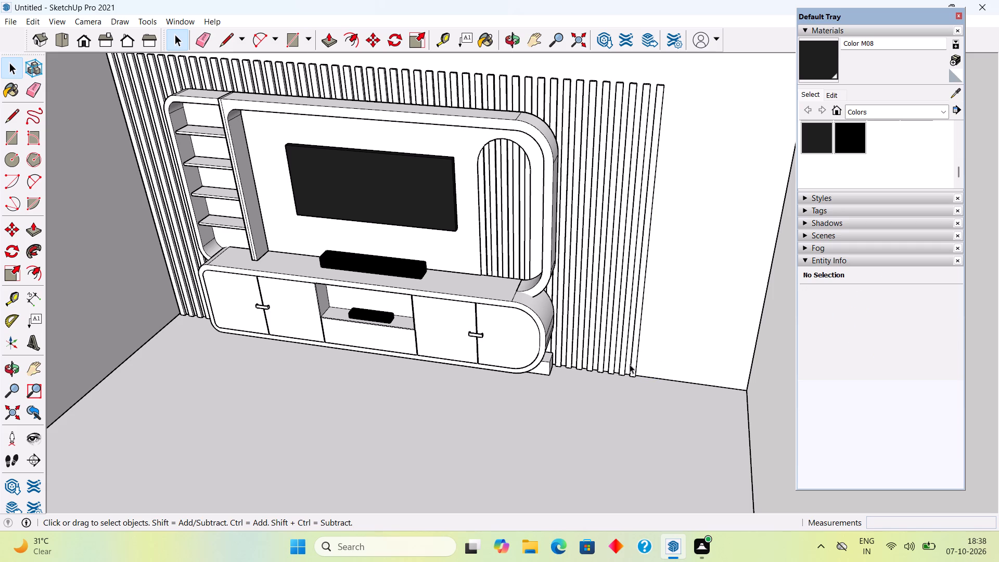
left_click(630, 366)
key("Delete")
left_click(619, 371)
key("Delete")
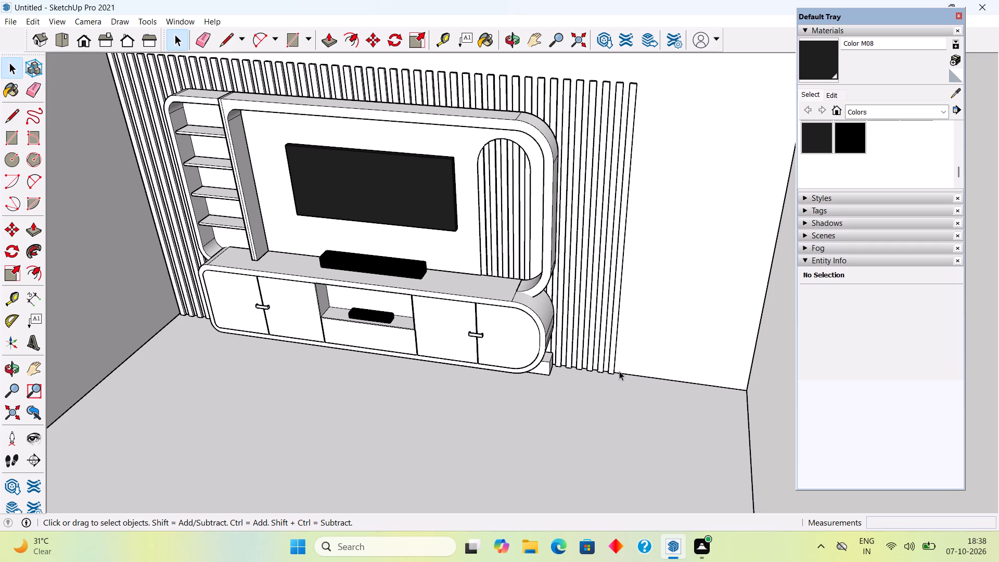
left_click(613, 363)
key("Delete")
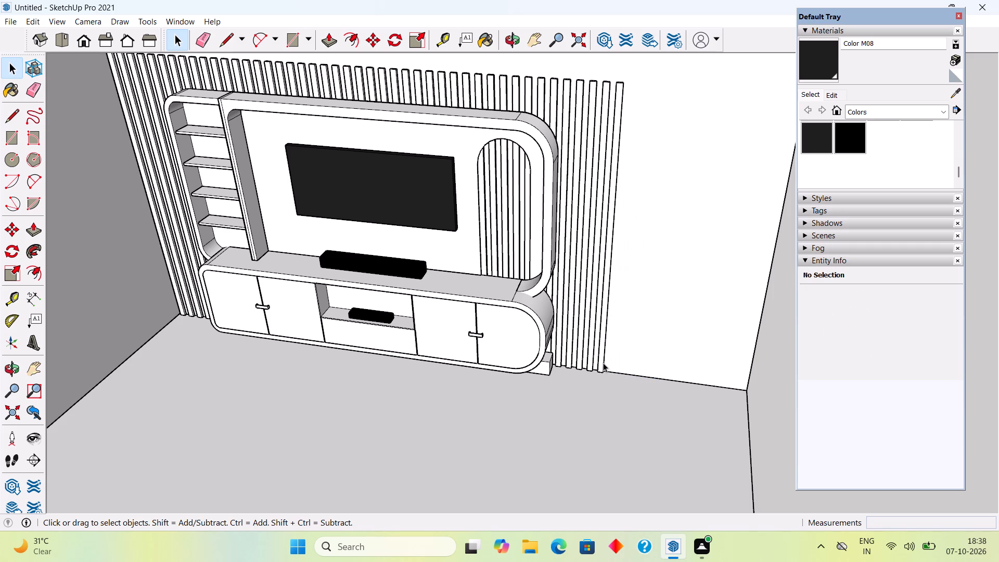
left_click(603, 363)
key("Delete")
left_click(591, 363)
key("Delete")
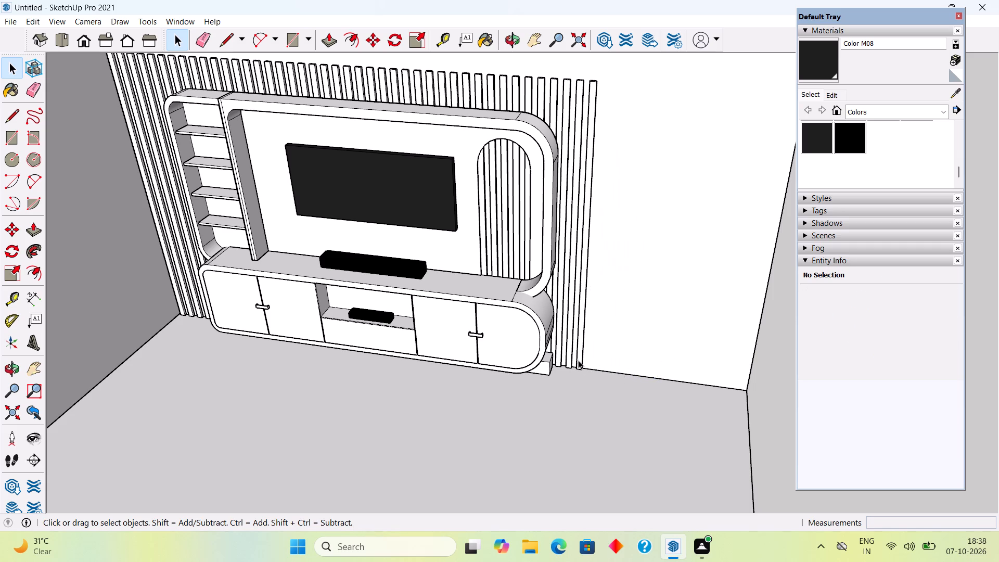
left_click(578, 360)
key("Delete")
Select every remaining slat of the fluted wall, from the side wall corner to the open end, and combine them into one group.
middle_click_drag(571, 393, 659, 293)
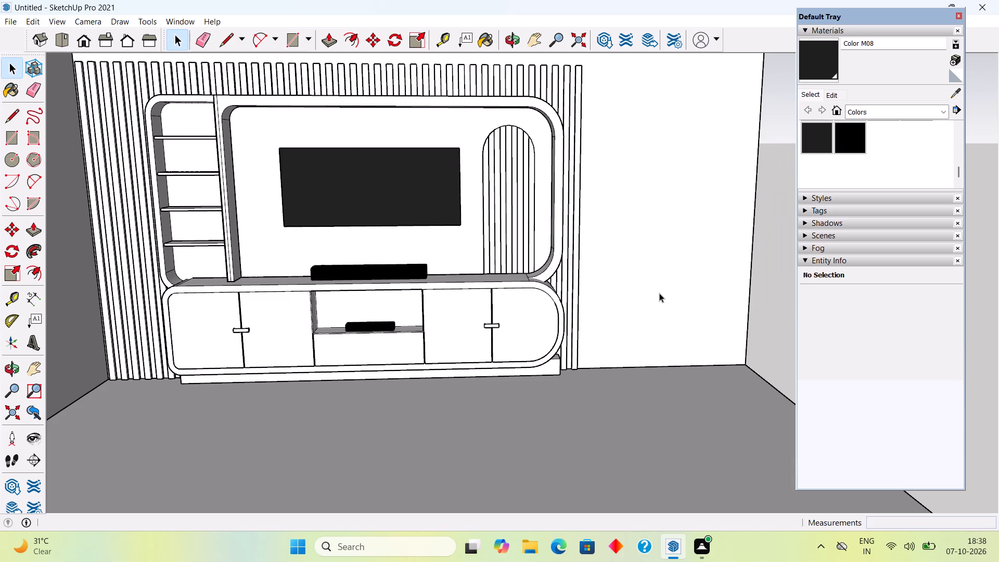
scroll(659, 293, "down", 6)
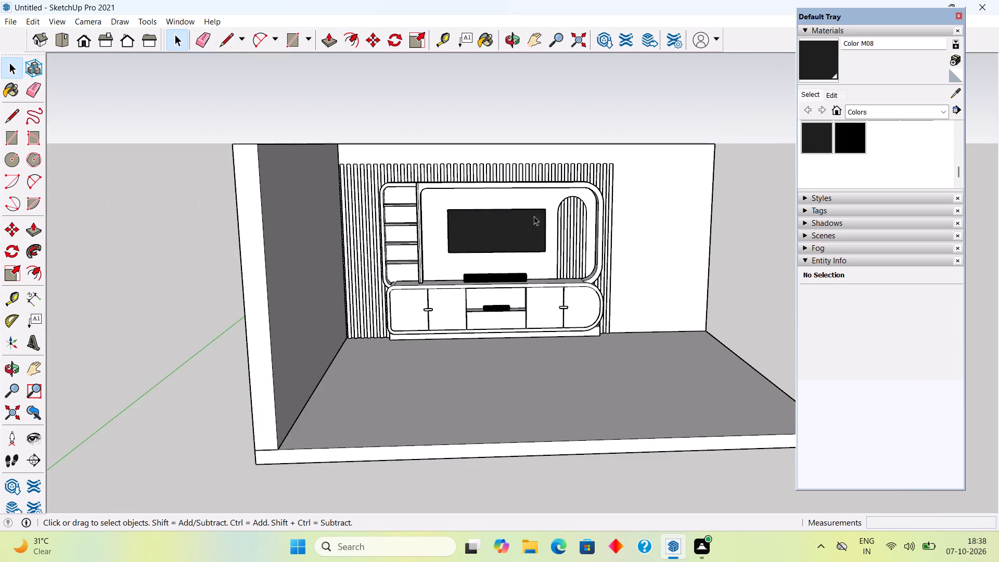
middle_click_drag(528, 238, 503, 395)
middle_click_drag(488, 195, 486, 266)
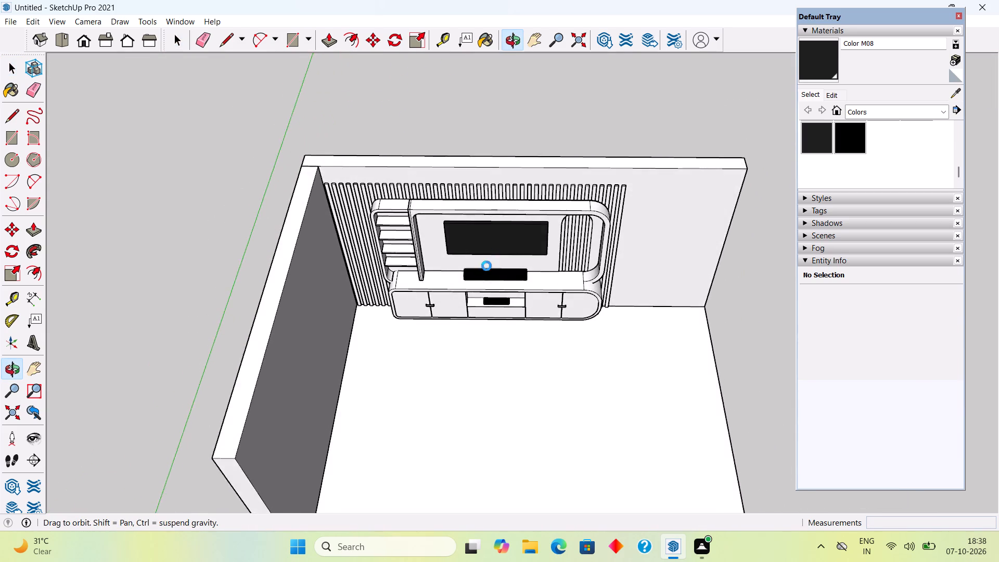
middle_click_drag(486, 266, 489, 288)
scroll(406, 203, "up", 5)
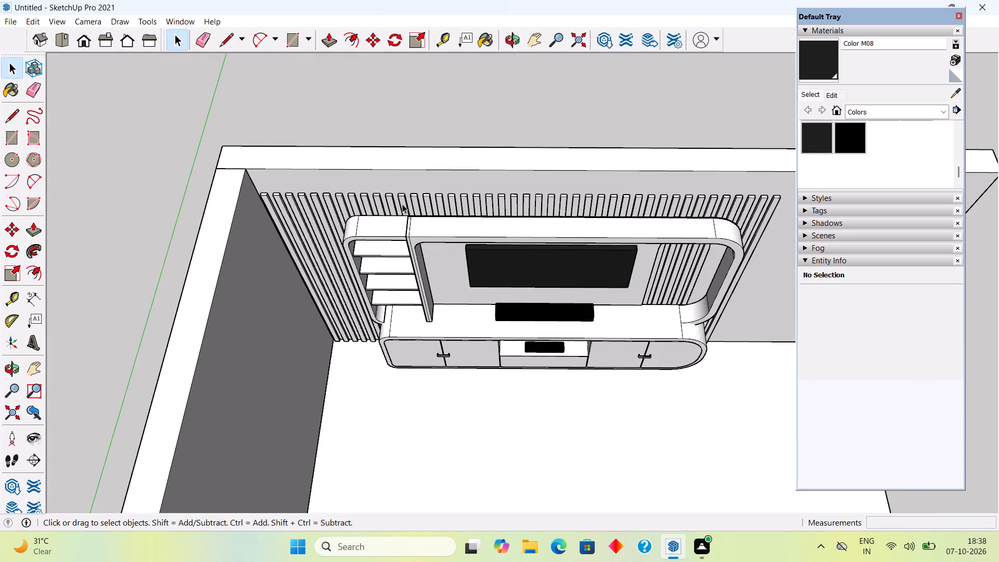
left_click(268, 207)
left_click(277, 200, "shift")
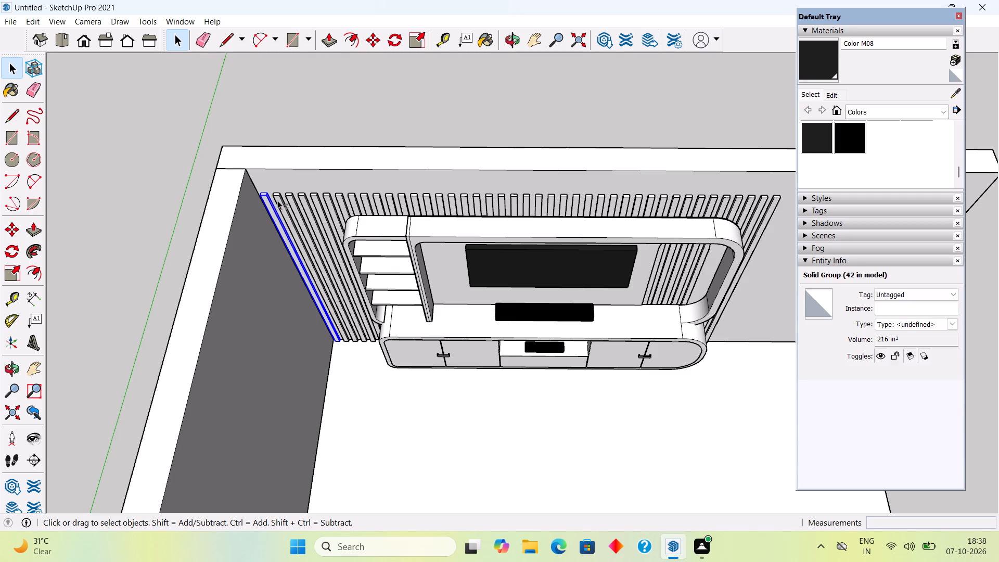
left_click(291, 201, "shift")
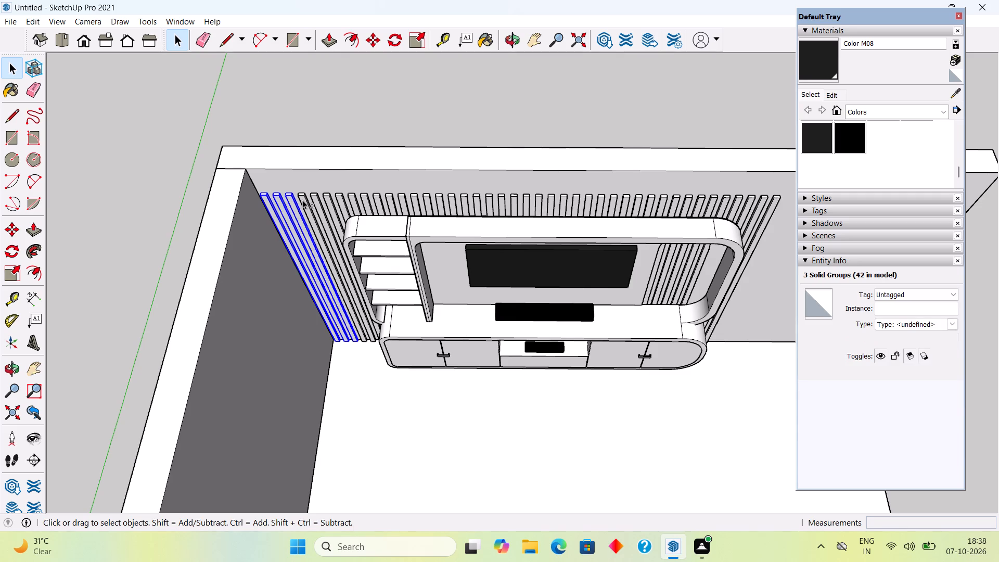
left_click(302, 200, "shift")
left_click(320, 199, "shift")
left_click(329, 199, "shift")
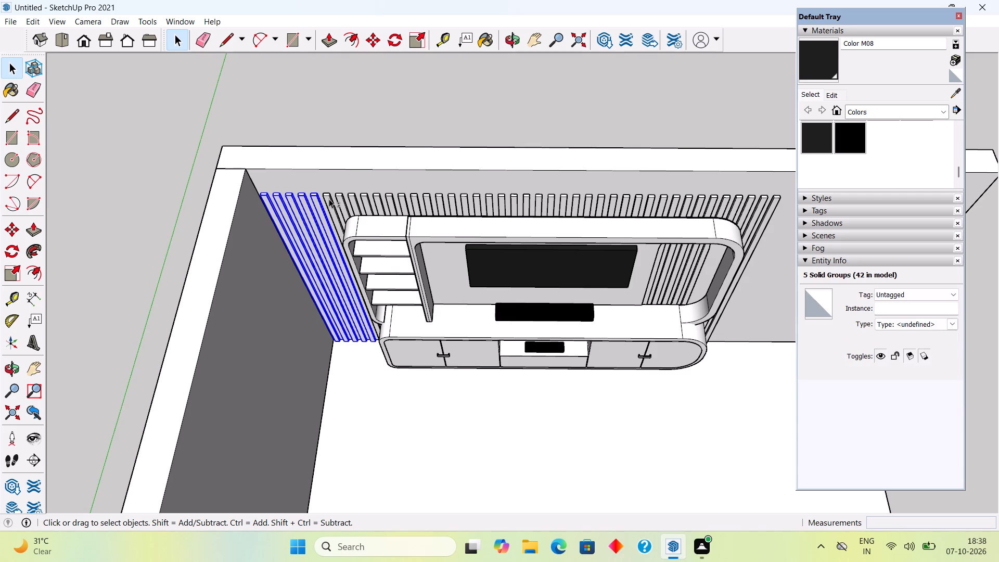
left_click(341, 201, "shift")
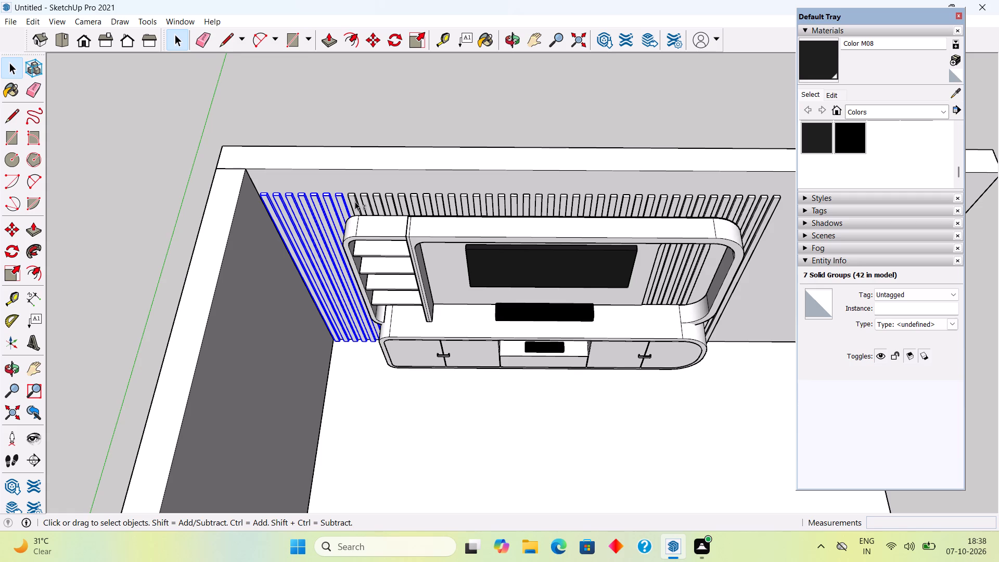
left_click(355, 201, "shift")
left_click(366, 203, "shift")
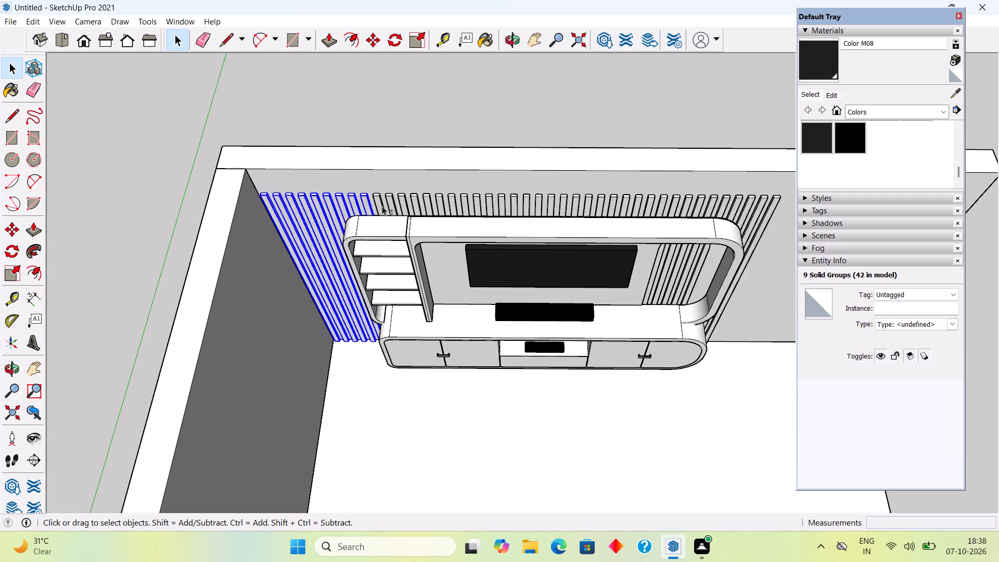
left_click(382, 206, "shift")
left_click(389, 205, "shift")
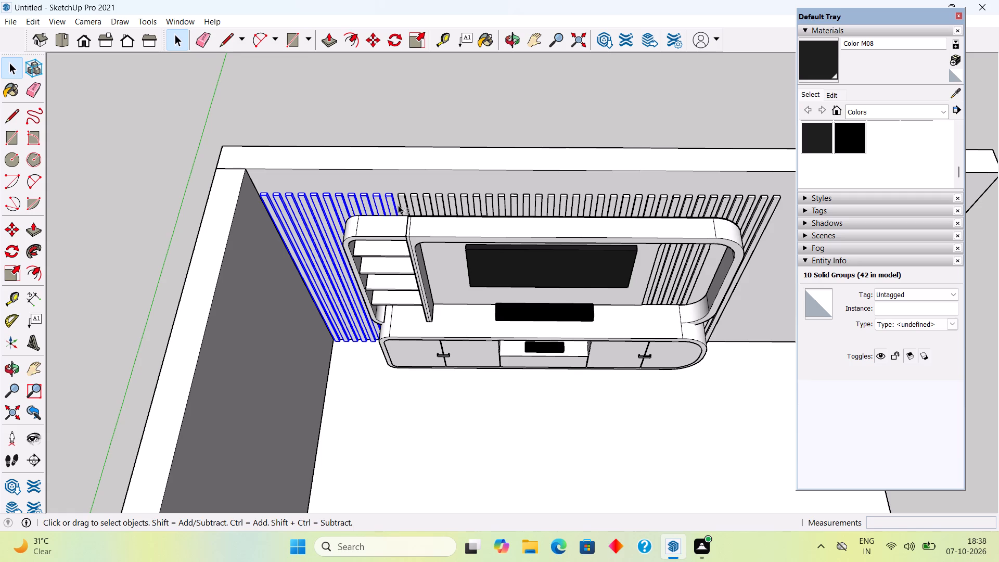
left_click(404, 205, "shift")
left_click(414, 205, "shift")
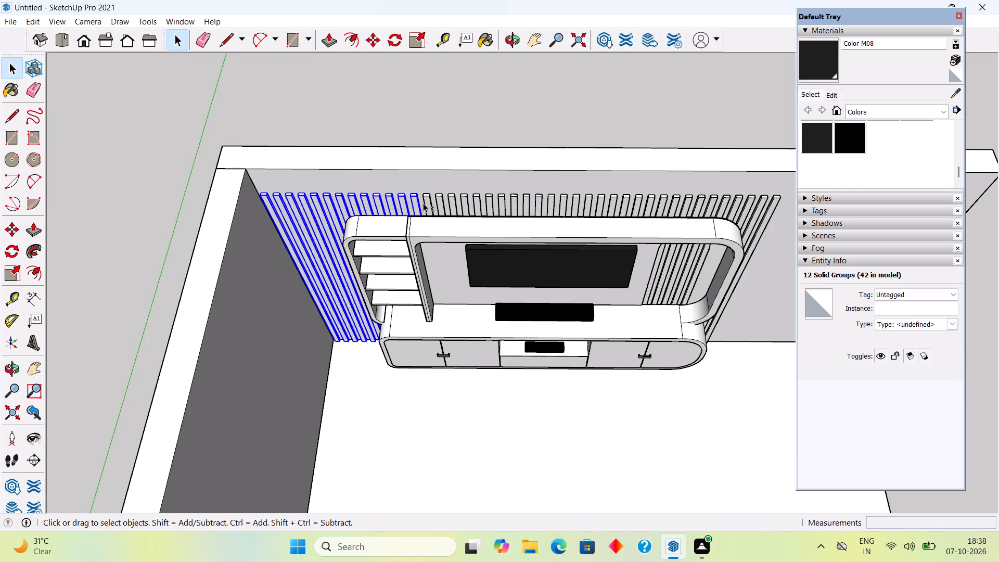
left_click(429, 203, "shift")
left_click(442, 205, "shift")
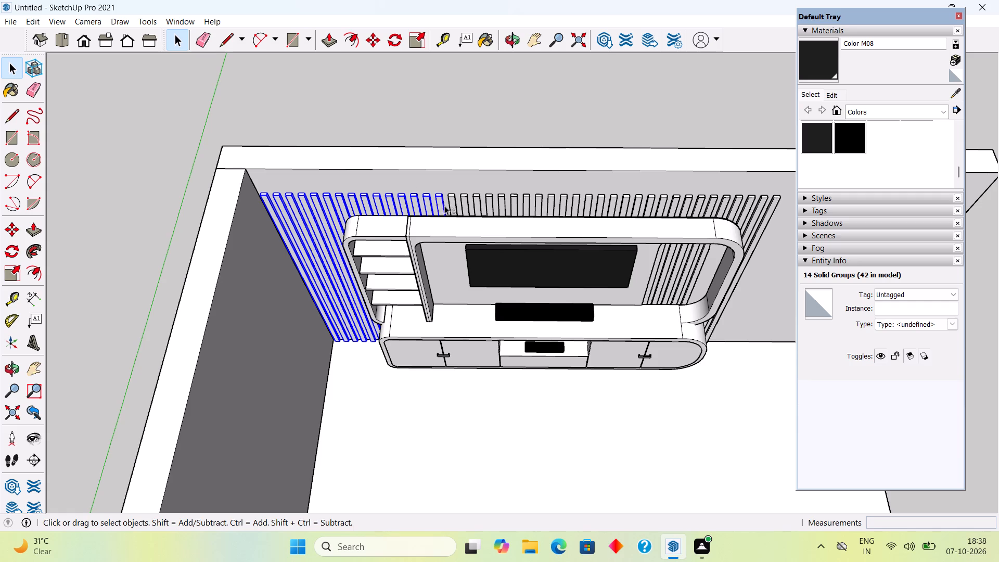
left_click(453, 205, "shift")
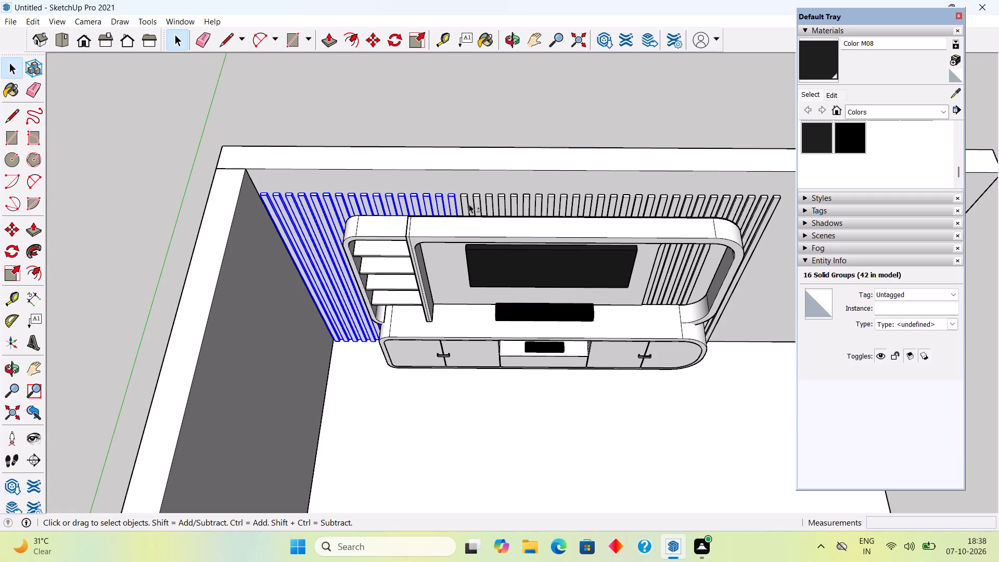
left_click(467, 206, "shift")
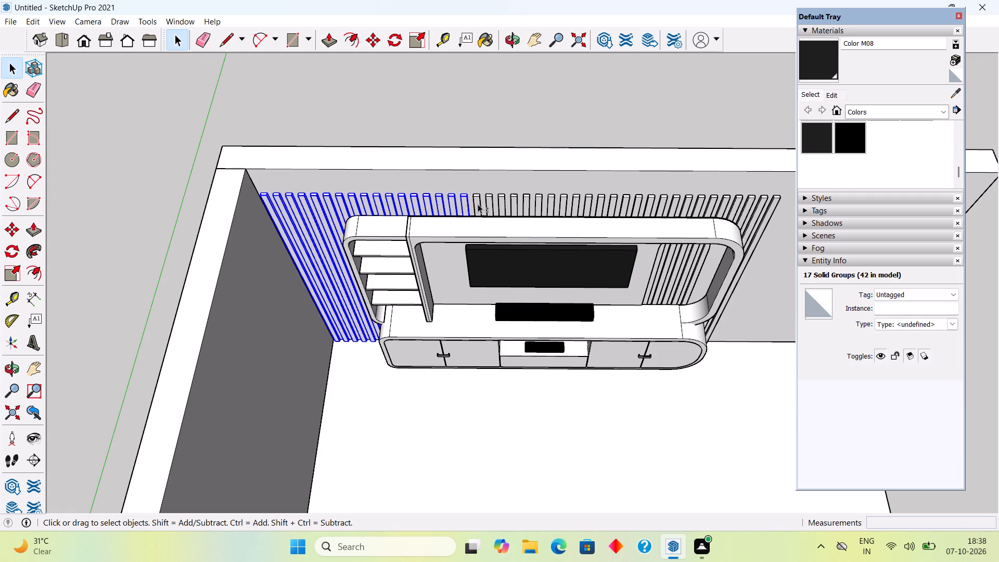
left_click(478, 204, "shift")
left_click(492, 203, "shift")
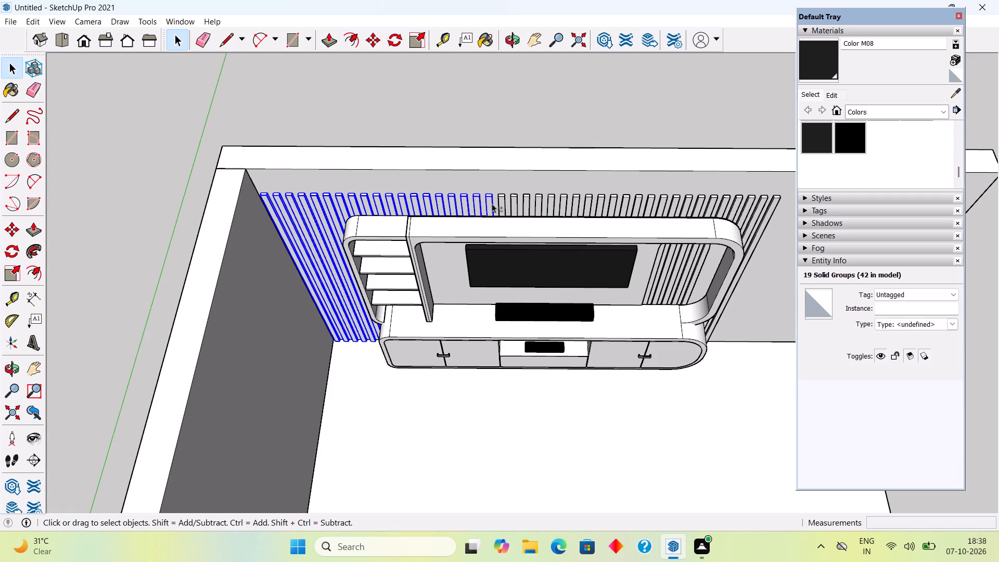
left_click(504, 206, "shift")
left_click(513, 206, "shift")
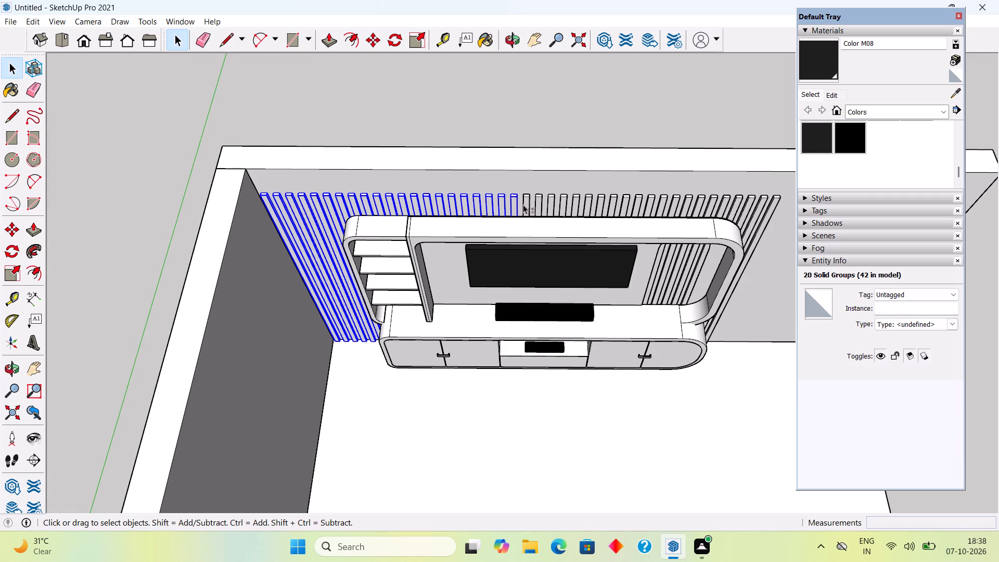
left_click(529, 205, "shift")
left_click(542, 205, "shift")
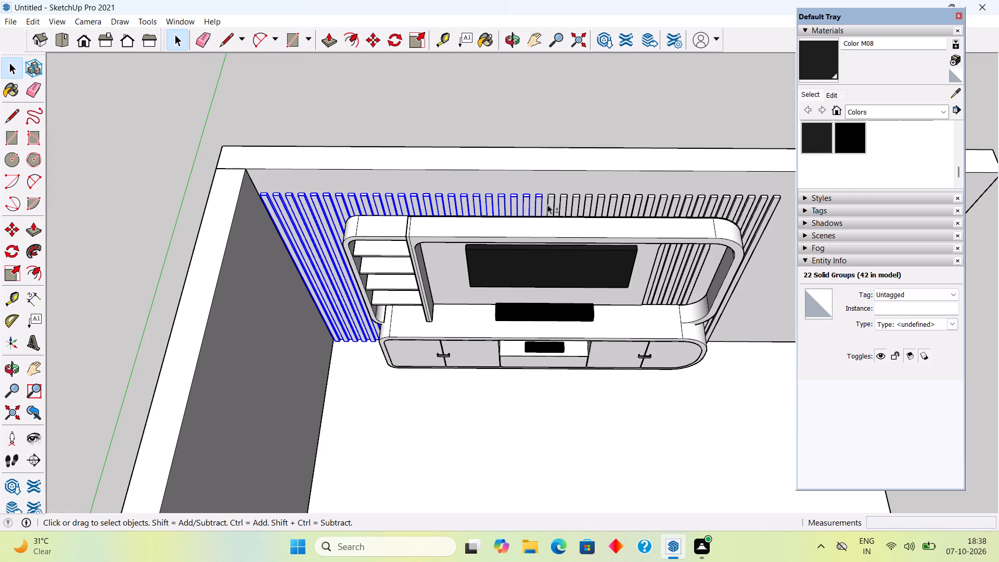
left_click(552, 207, "shift")
left_click(566, 206, "shift")
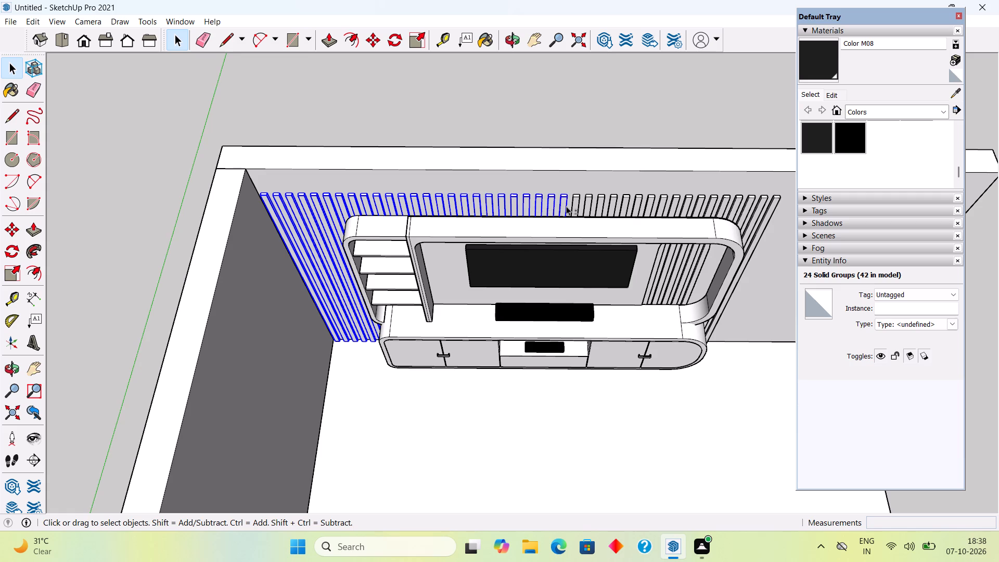
left_click(578, 208, "shift")
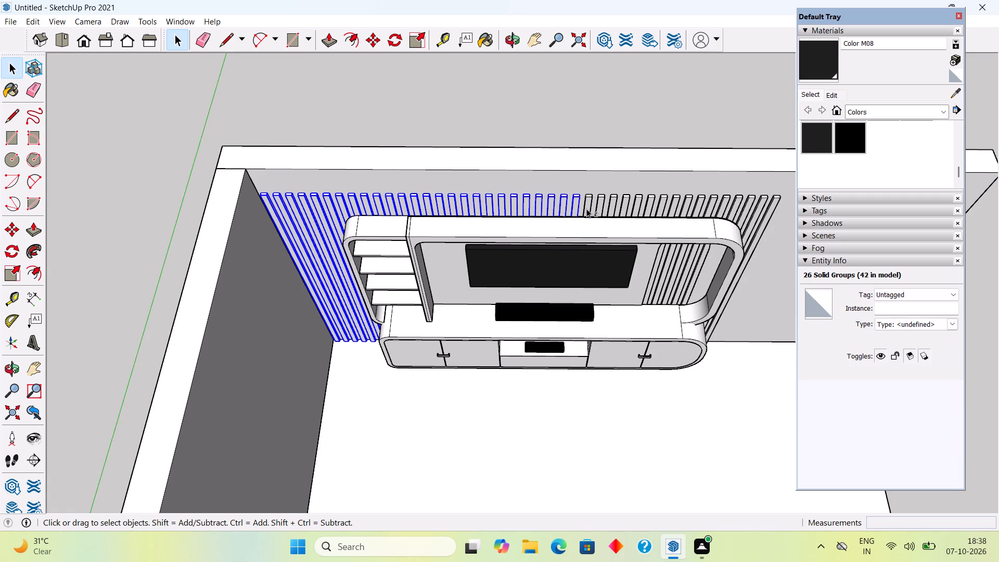
left_click(587, 209, "shift")
left_click(599, 209, "shift")
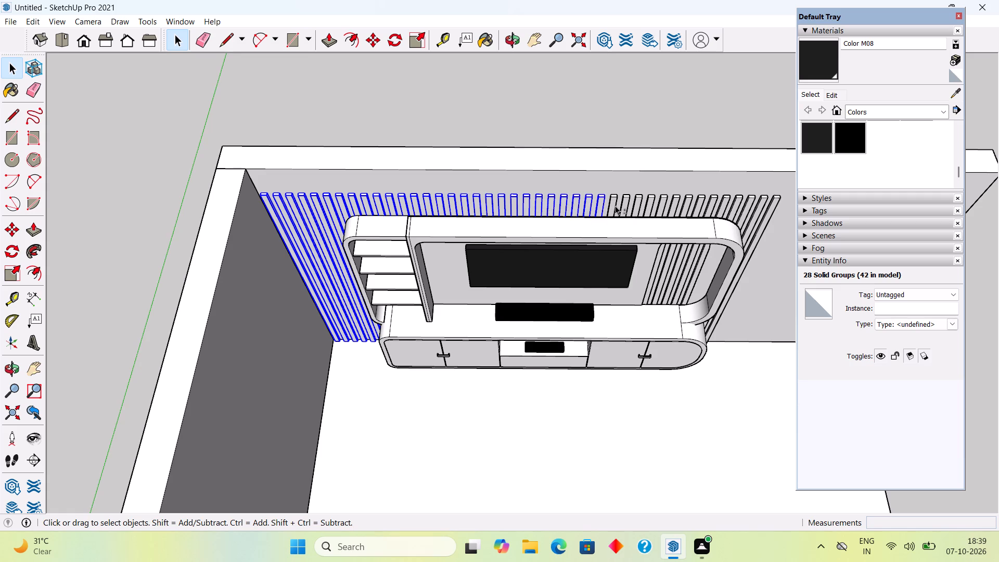
left_click(615, 206, "shift")
left_click(626, 206, "shift")
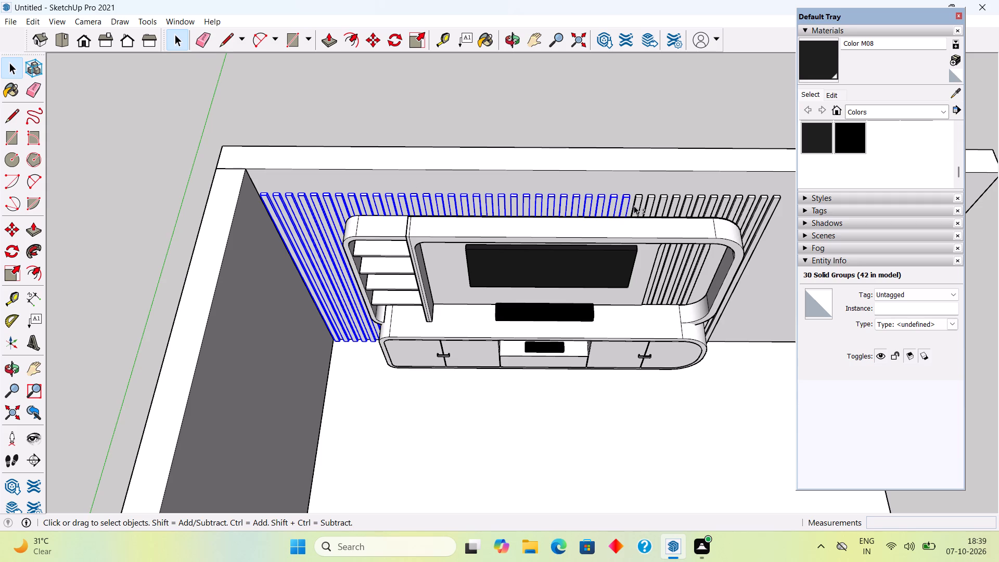
left_click(634, 206, "shift")
left_click(651, 209, "shift")
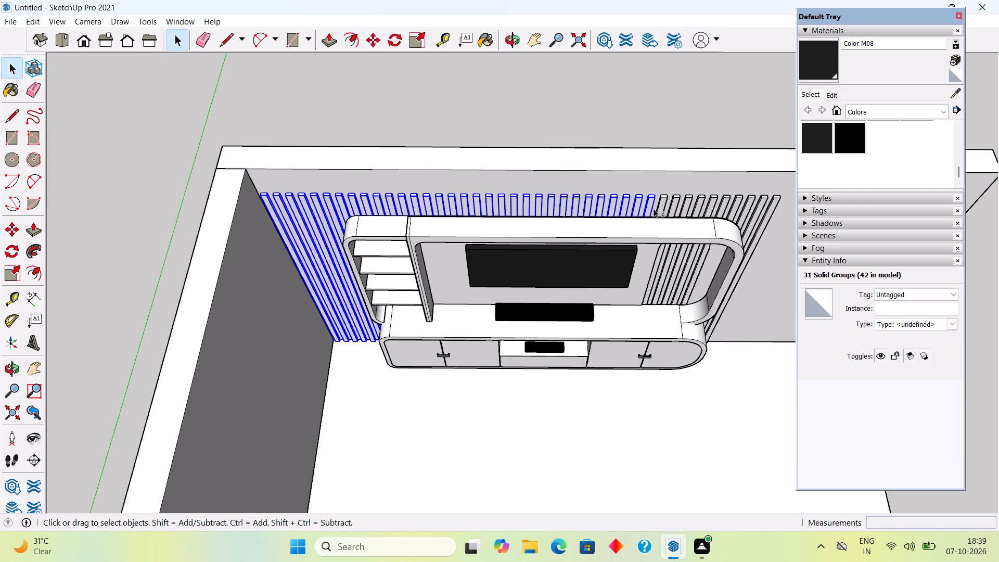
left_click(662, 208, "shift")
left_click(672, 207, "shift")
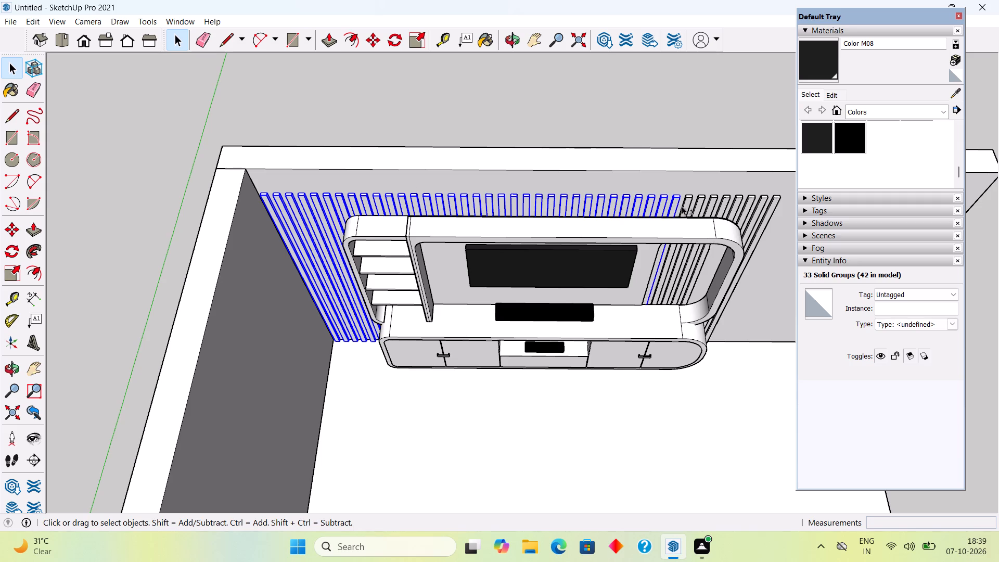
left_click(684, 206, "shift")
left_click(695, 210, "shift")
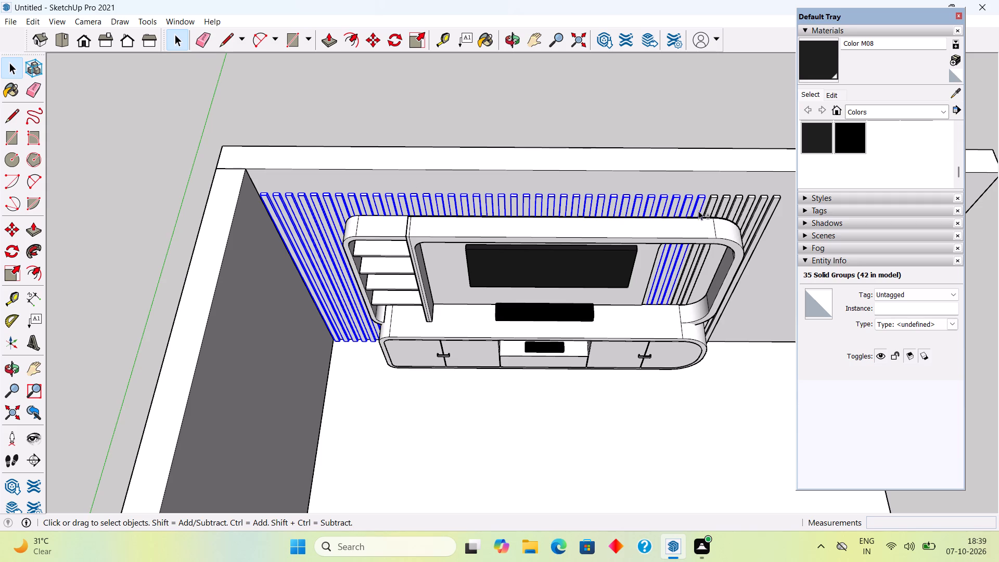
left_click(714, 204, "shift")
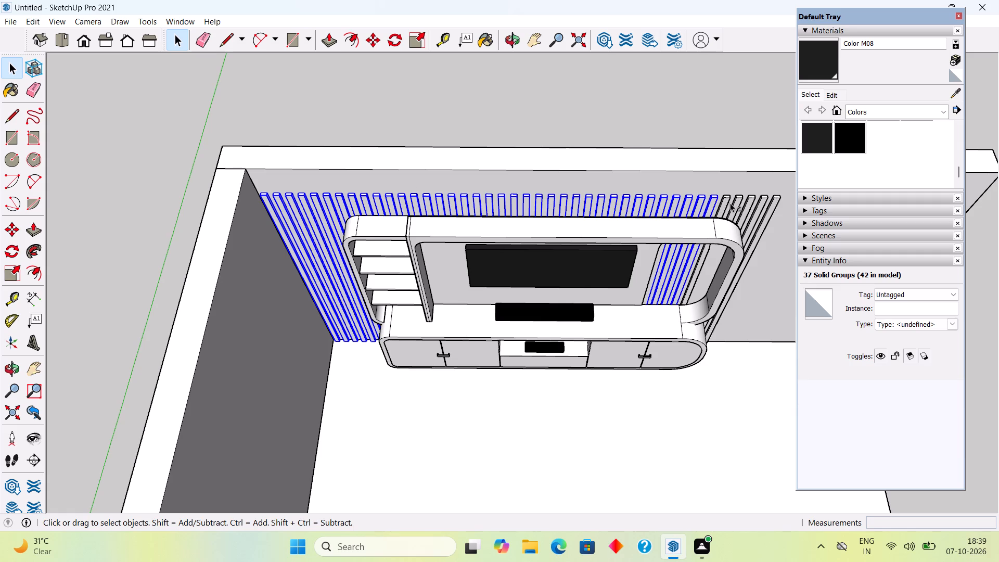
left_click(727, 203, "shift")
left_click(737, 208, "shift")
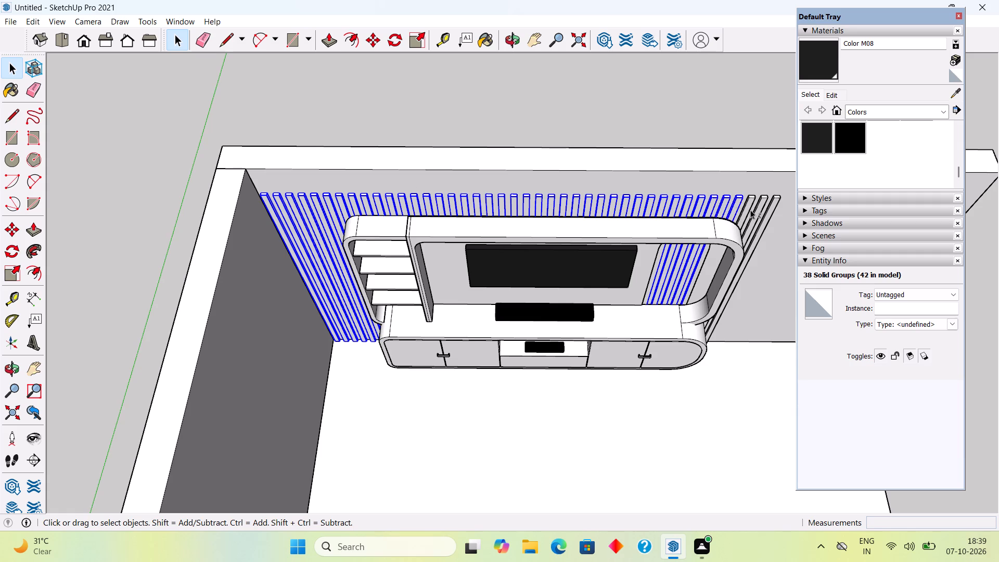
left_click(749, 208, "shift")
left_click(760, 208, "shift")
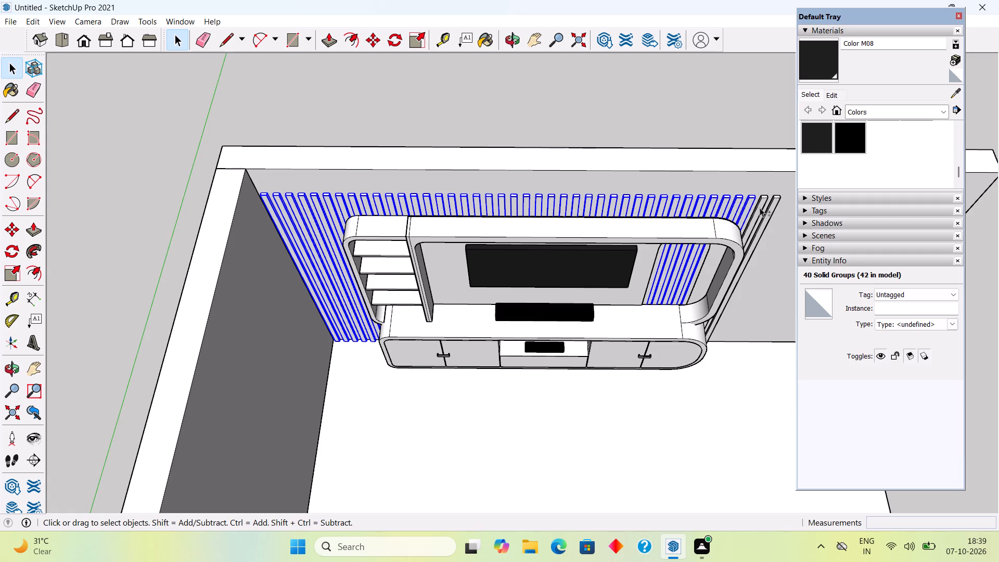
left_click(769, 210, "shift")
right_click(769, 210, "shift")
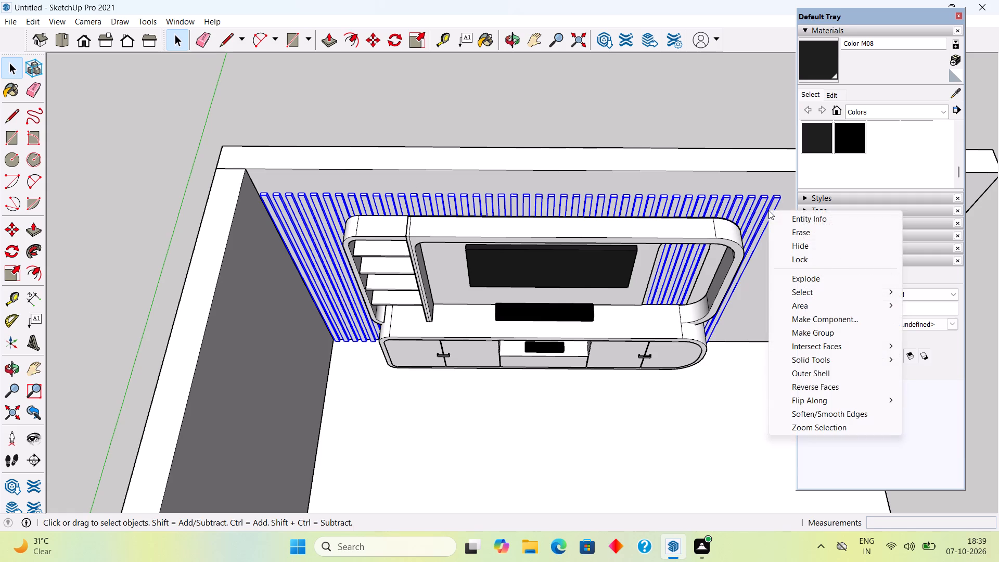
left_click(798, 330)
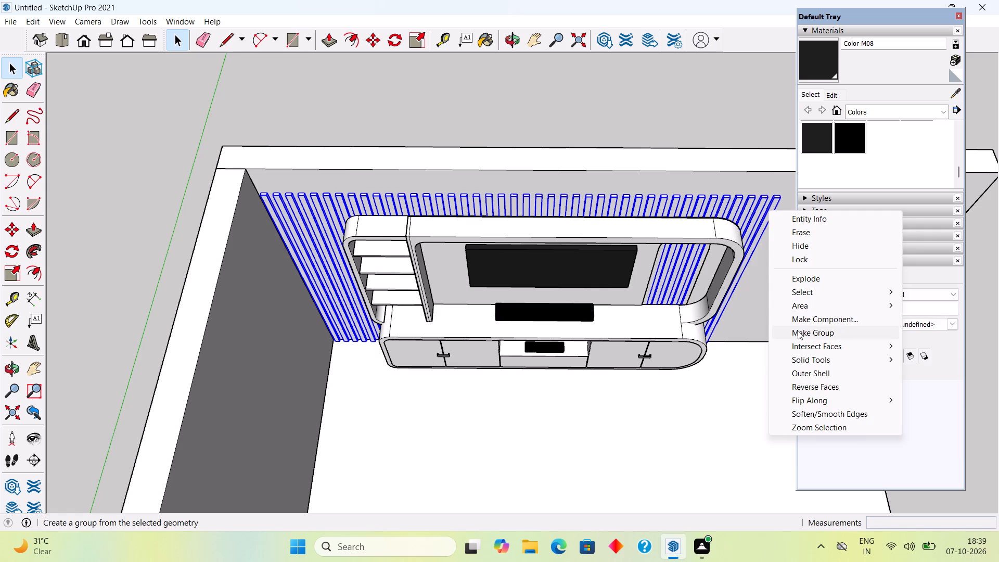
middle_click_drag(747, 367, 713, 260)
scroll(713, 259, "down", 4)
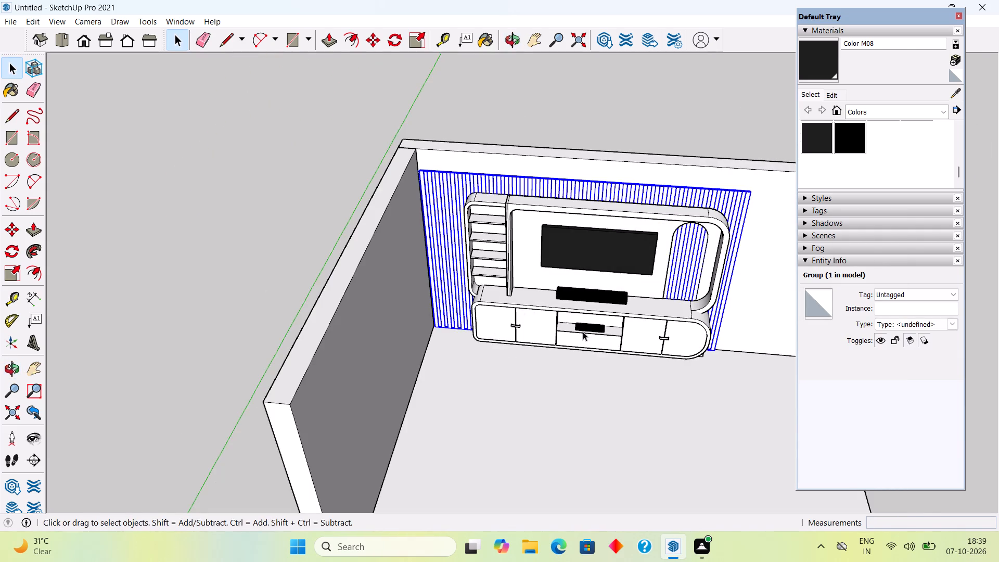
Clear the selection and review the trimmed fluted wall and TV unit within the whole room from front, raised and oblique viewpoints.
middle_click_drag(583, 331, 586, 236)
left_click(559, 129)
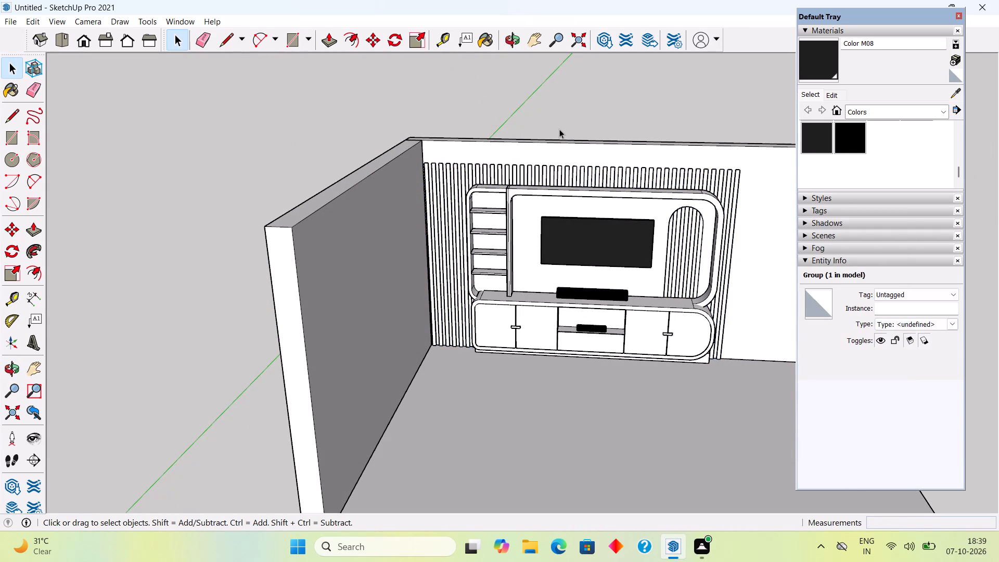
scroll(634, 364, "up", 2)
scroll(634, 364, "down", 2)
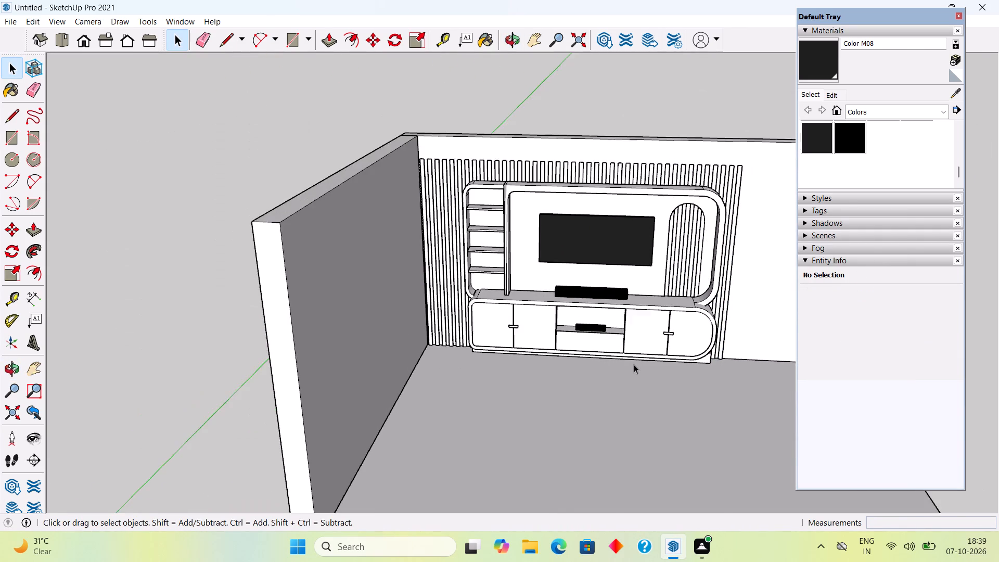
scroll(634, 364, "down", 2)
middle_click_drag(656, 365, 703, 343)
scroll(735, 287, "up", 5)
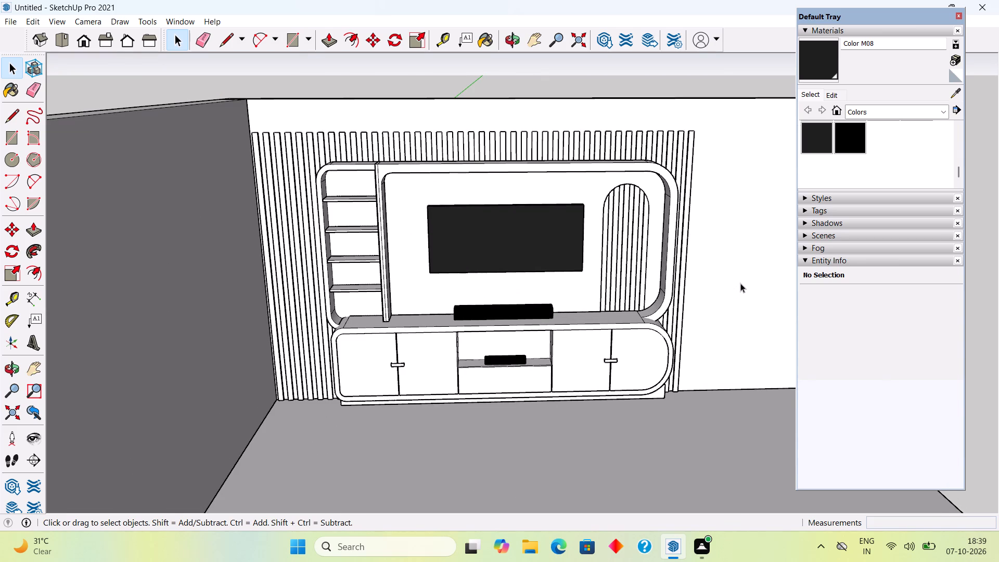
scroll(716, 292, "down", 2)
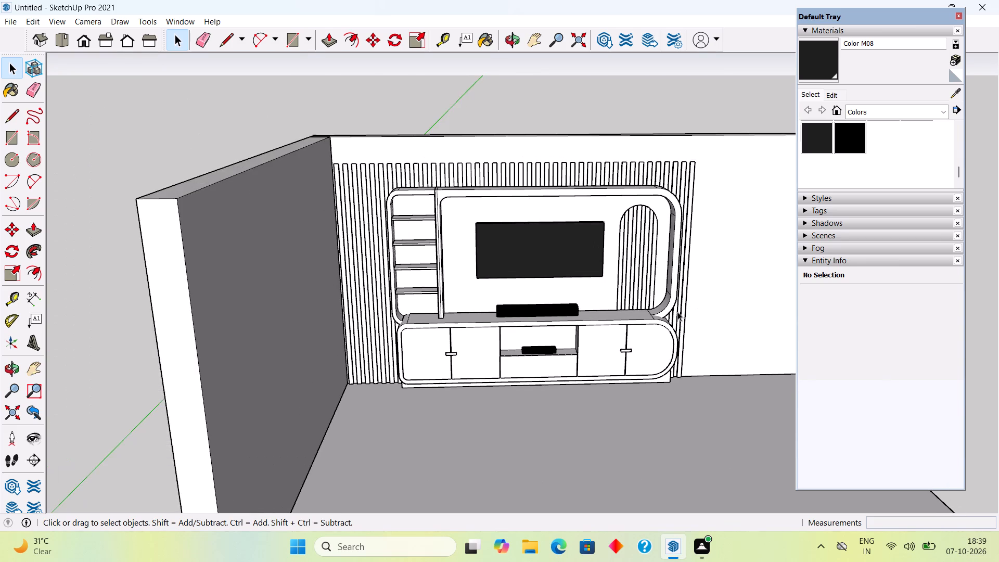
scroll(664, 308, "down", 8)
scroll(678, 319, "up", 5)
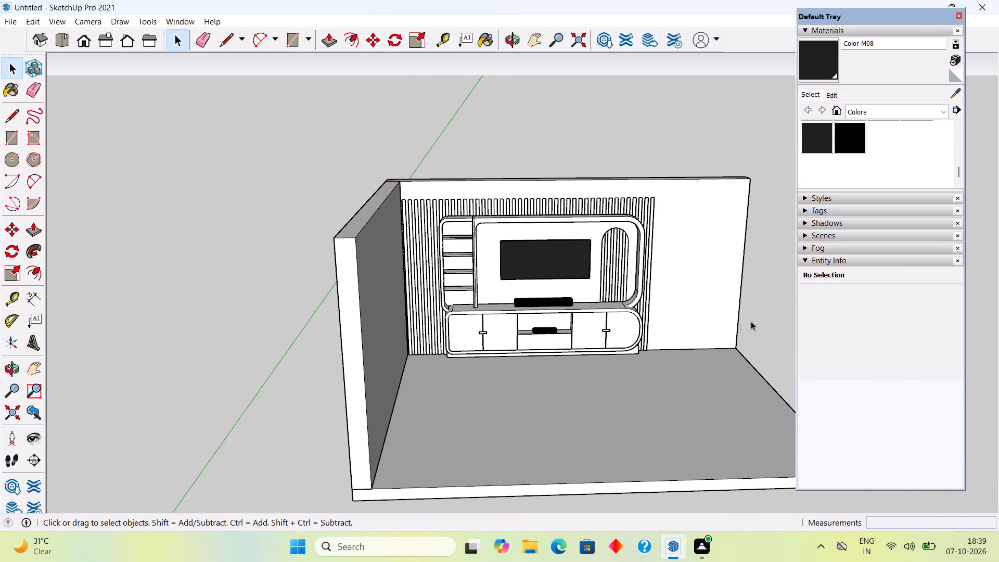
scroll(769, 315, "up", 2)
middle_click_drag(767, 313, 669, 292)
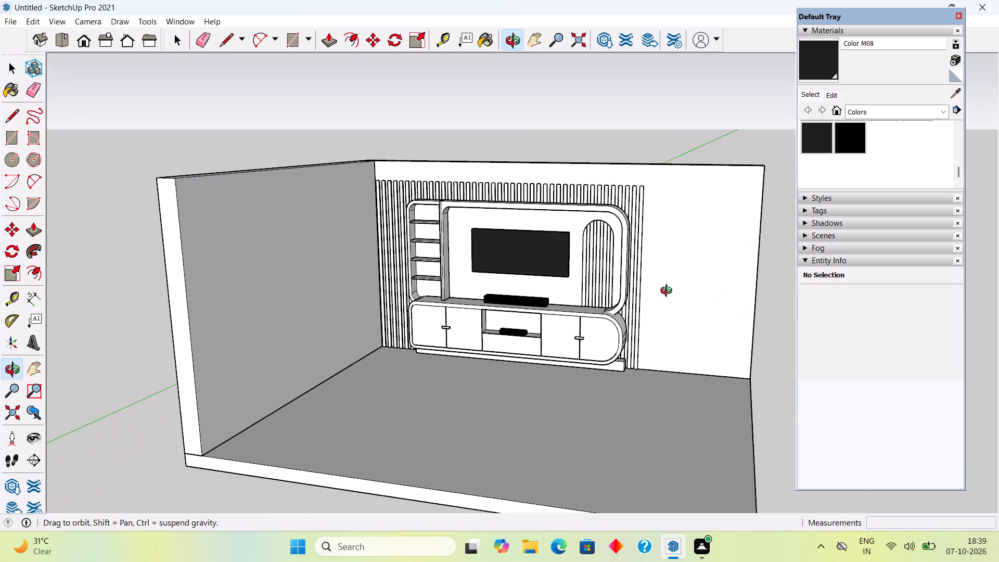
middle_click_drag(669, 292, 667, 292)
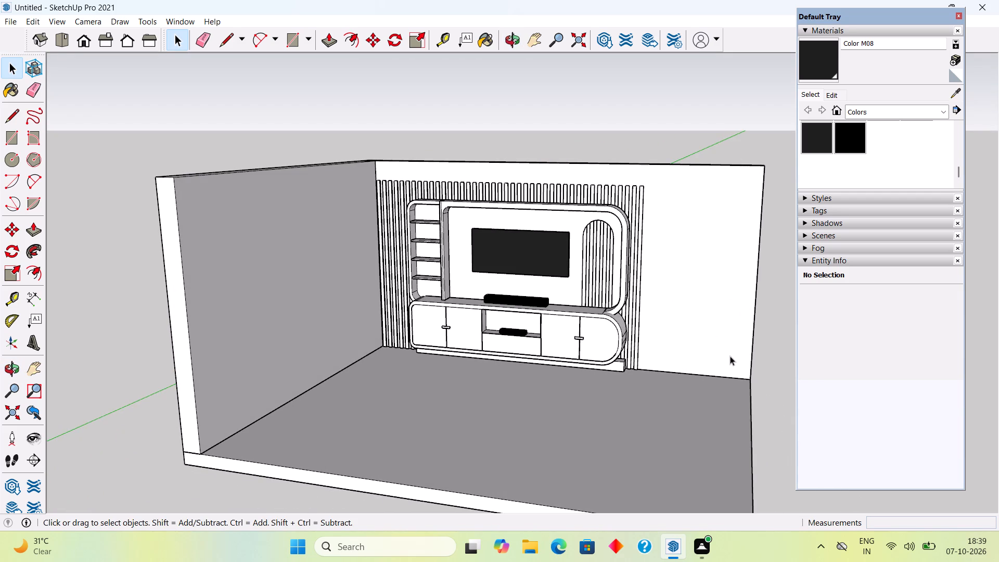
middle_click_drag(694, 352, 551, 349)
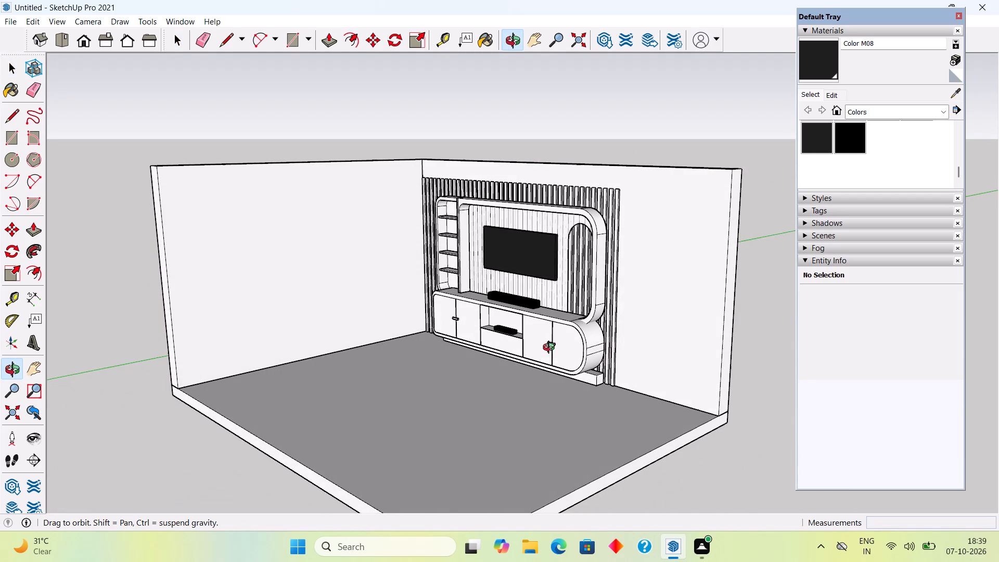
middle_click_drag(551, 349, 635, 376)
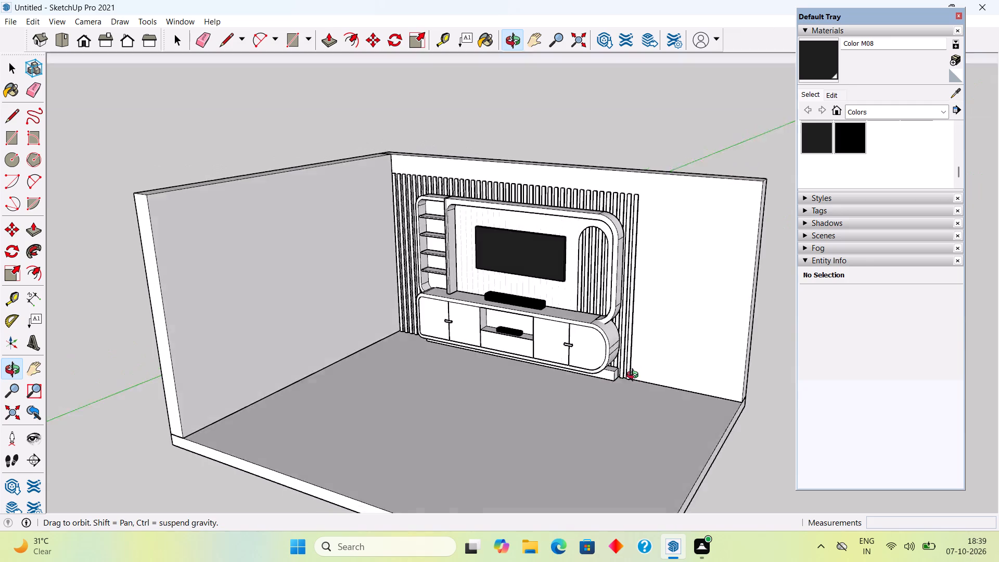
middle_click_drag(635, 376, 705, 340)
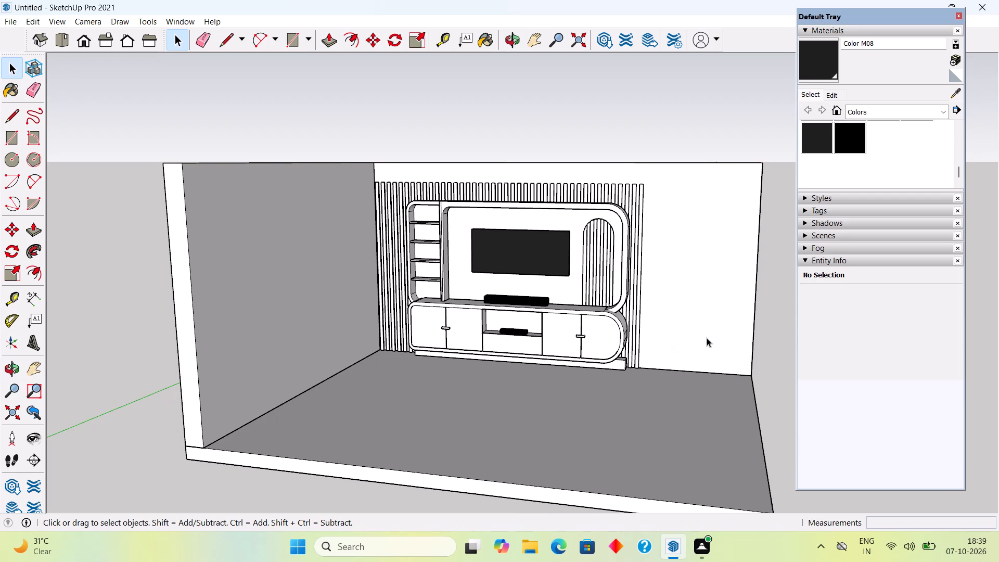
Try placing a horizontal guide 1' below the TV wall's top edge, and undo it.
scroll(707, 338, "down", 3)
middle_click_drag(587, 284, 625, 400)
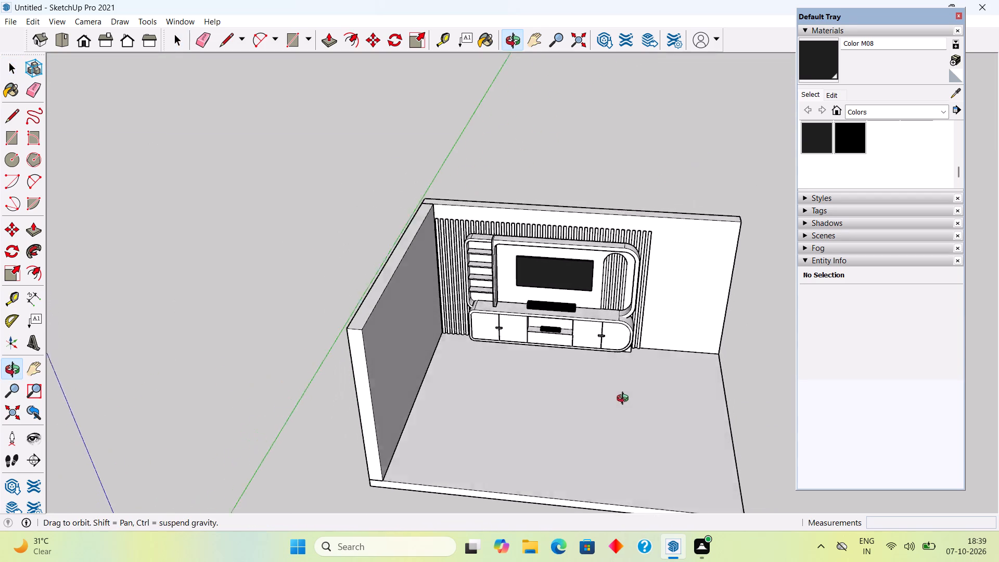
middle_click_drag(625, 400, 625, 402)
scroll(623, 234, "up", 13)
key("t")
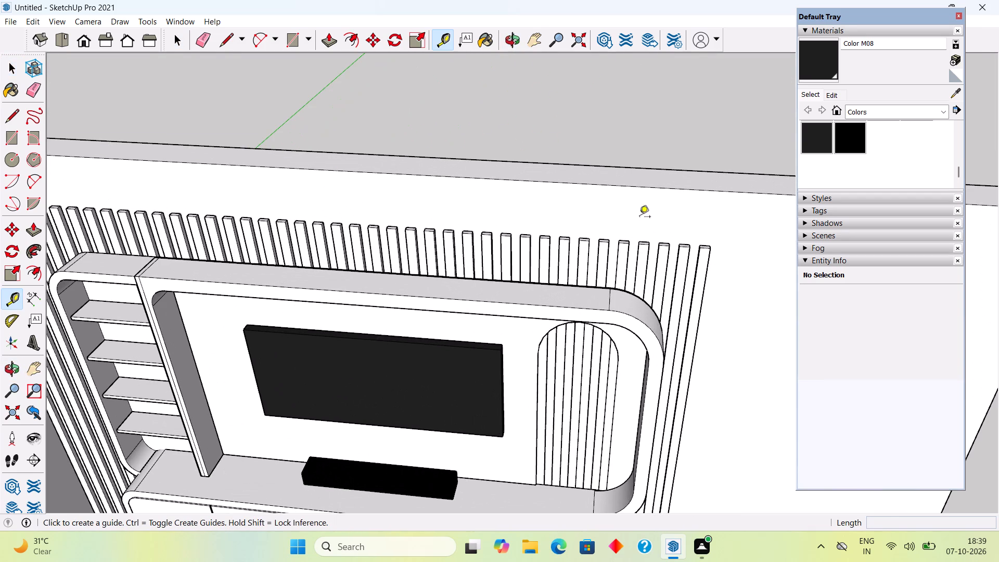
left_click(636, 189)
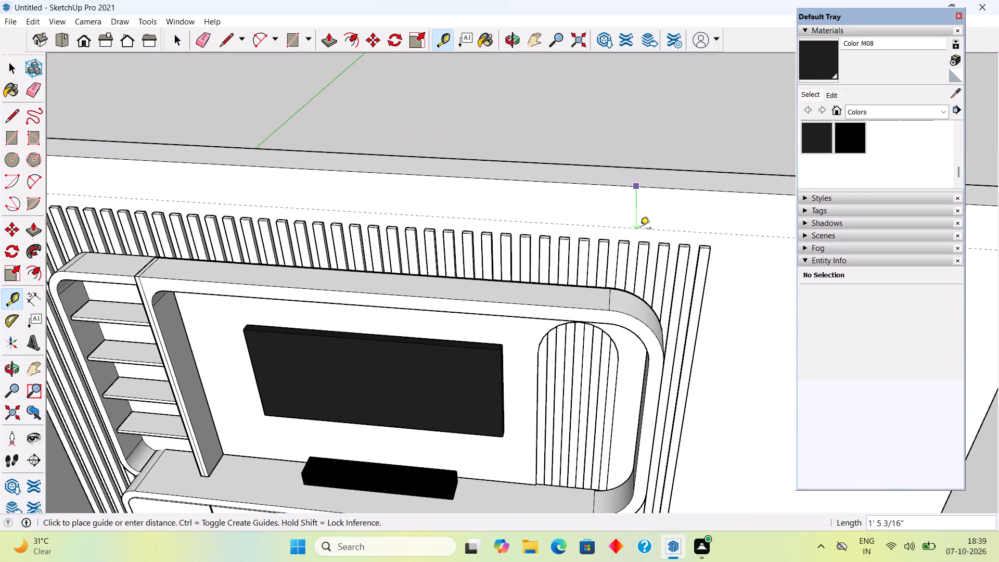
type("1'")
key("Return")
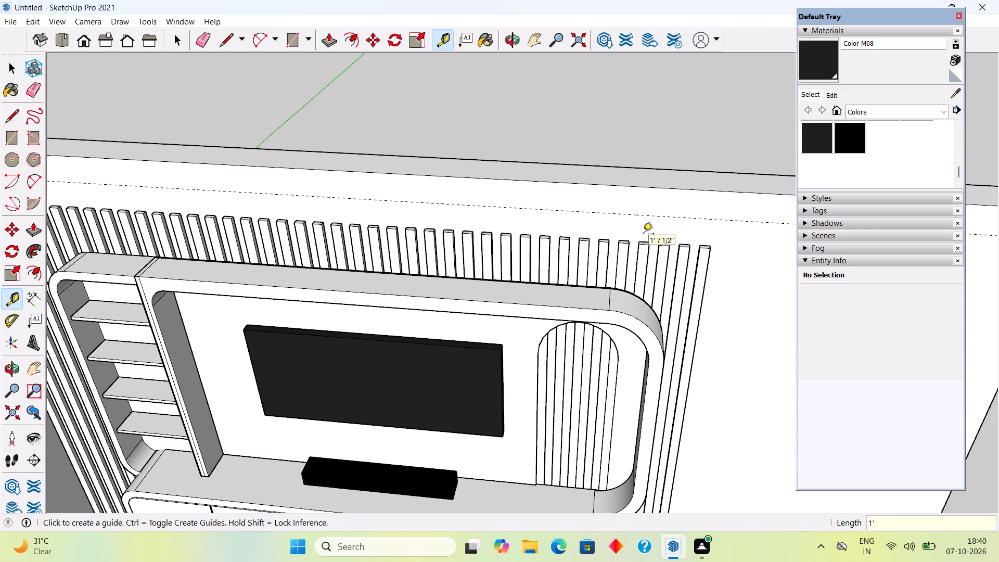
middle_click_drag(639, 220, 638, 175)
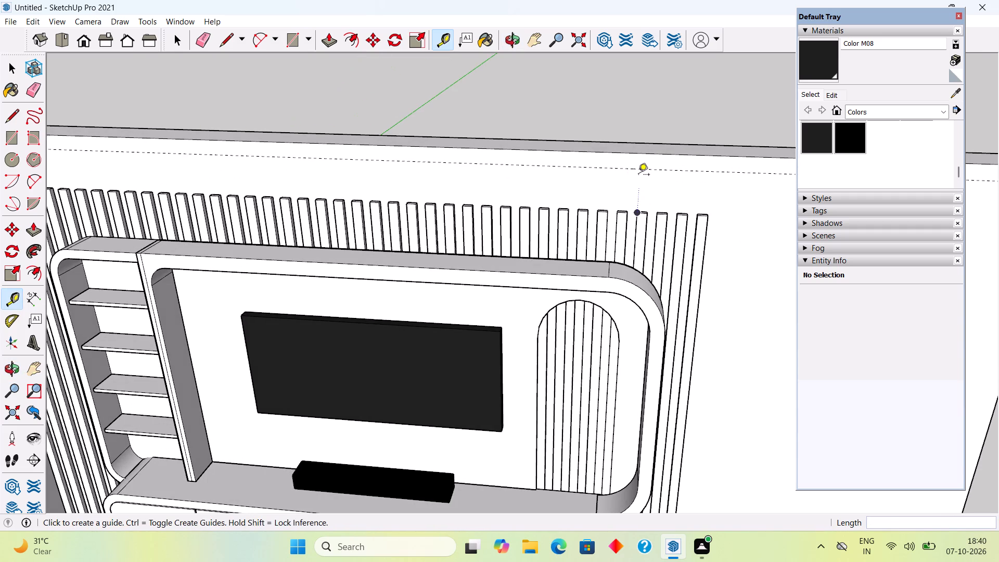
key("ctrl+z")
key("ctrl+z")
Place a horizontal guide 1' below the TV wall's top edge, running along the tops of the slats.
middle_click_drag(634, 182, 497, 284)
scroll(497, 284, "down", 7)
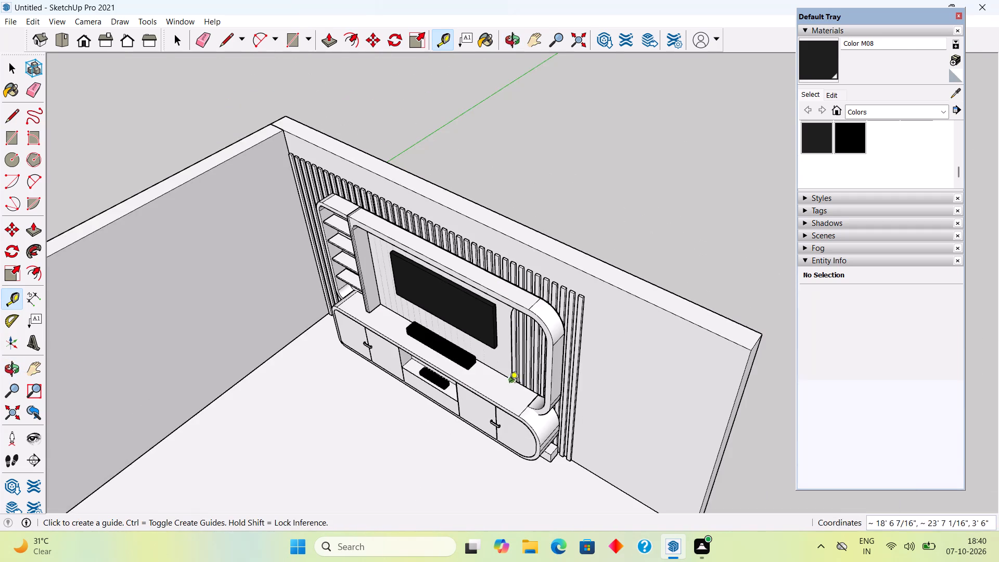
middle_click_drag(578, 368, 729, 268)
scroll(627, 196, "up", 4)
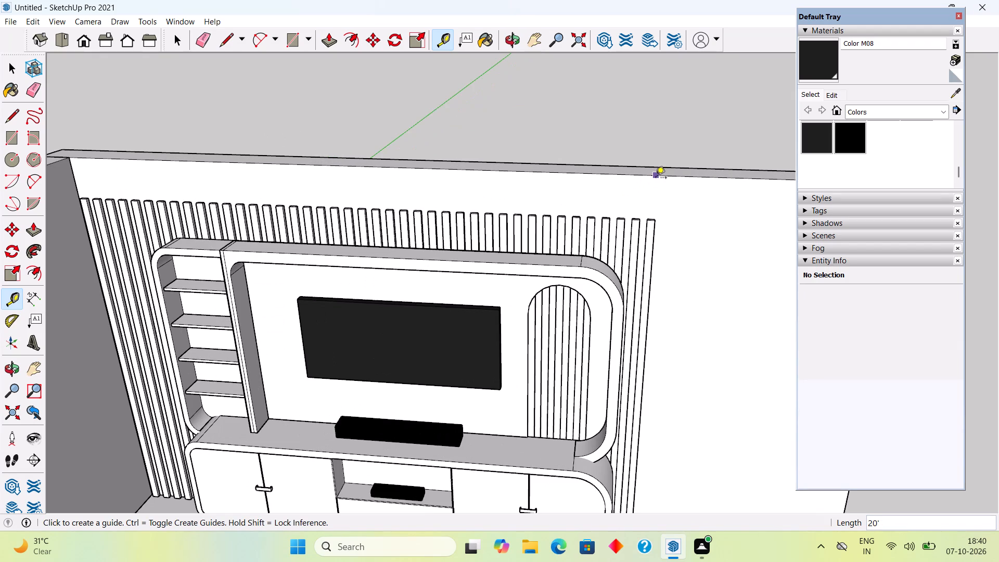
left_click(656, 178)
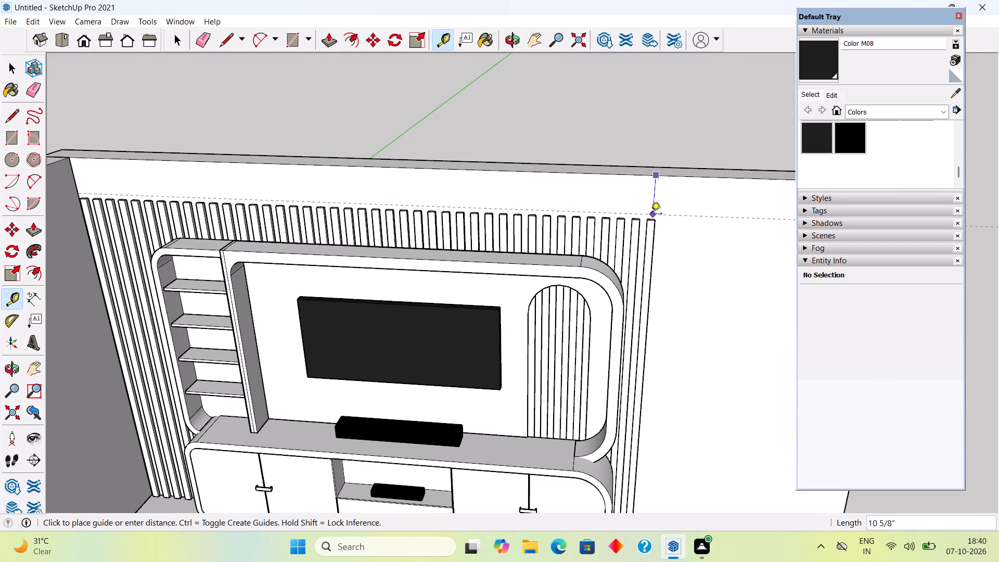
type("1'")
key("Return")
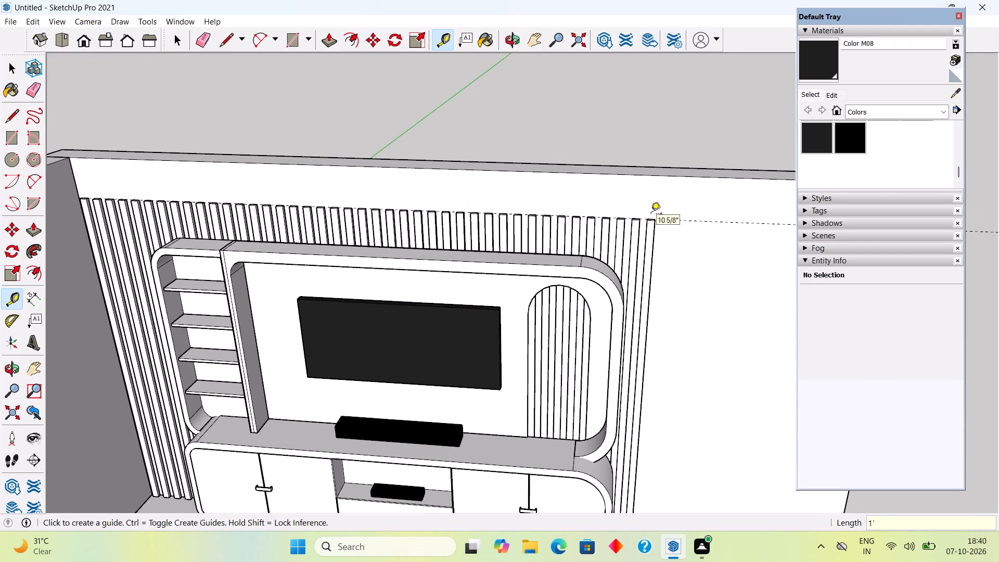
key("space")
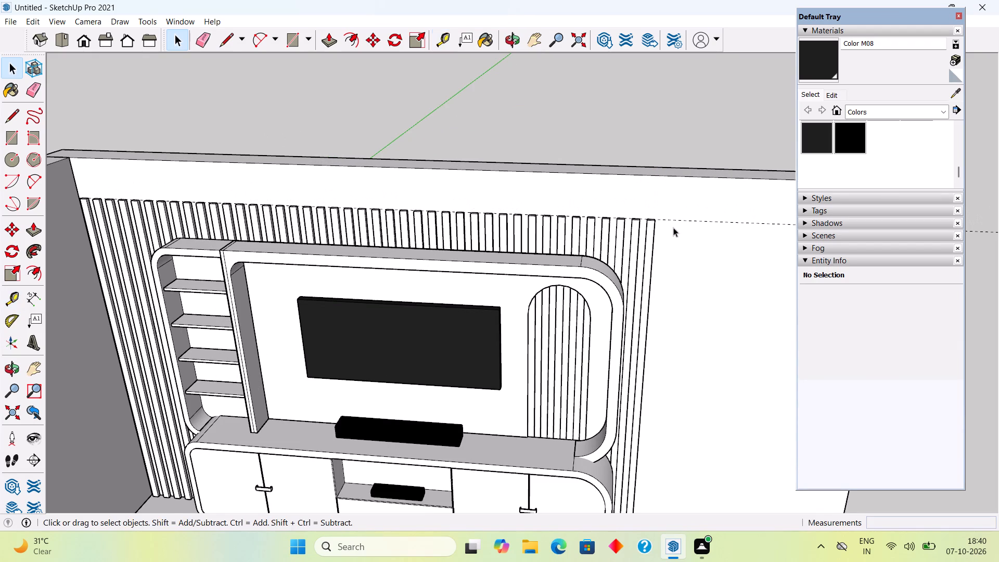
Add three parallel guides above the slat-top guide, each 2" higher than the previous one.
key("t")
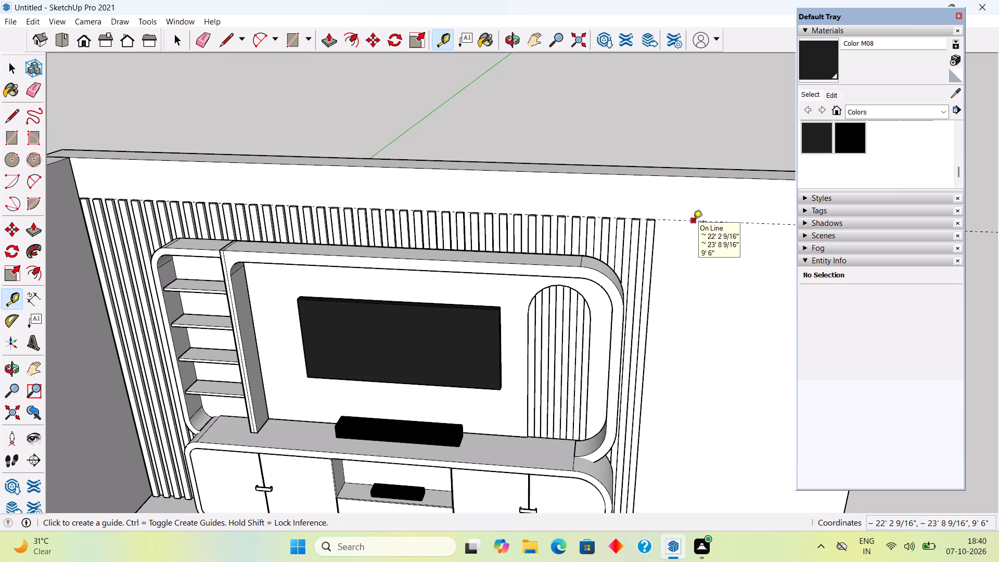
left_click(693, 222)
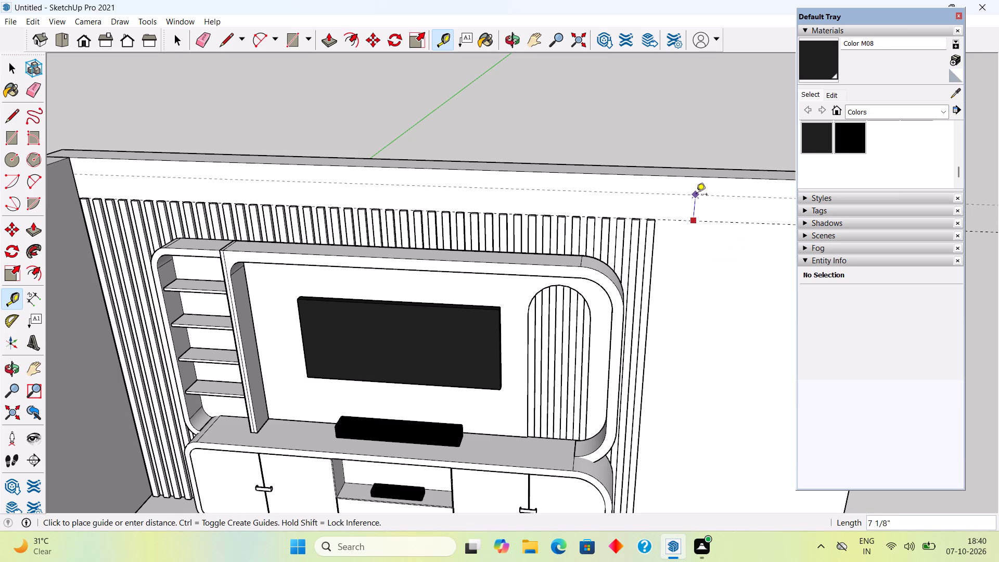
type("2\"")
key("Return")
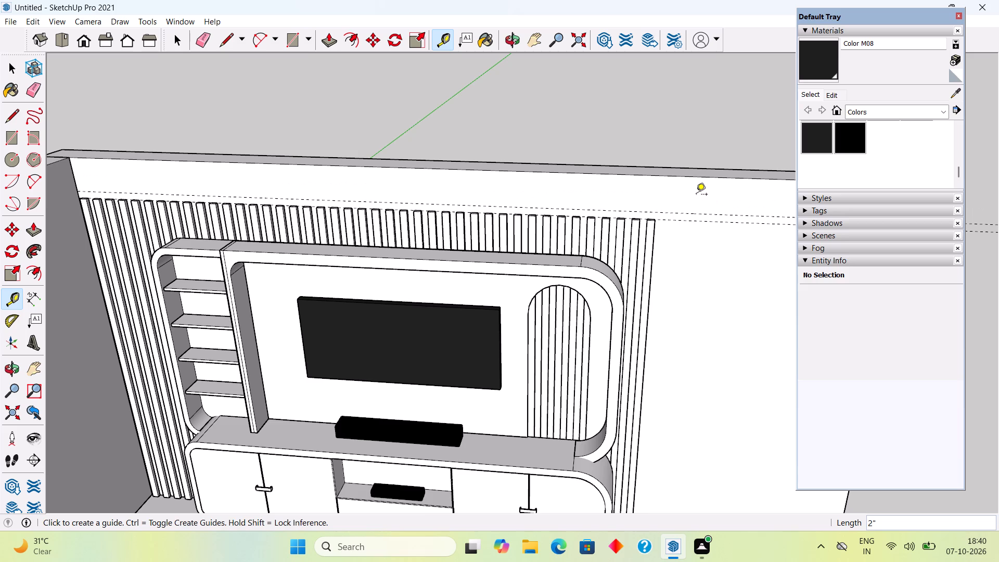
left_click(700, 215)
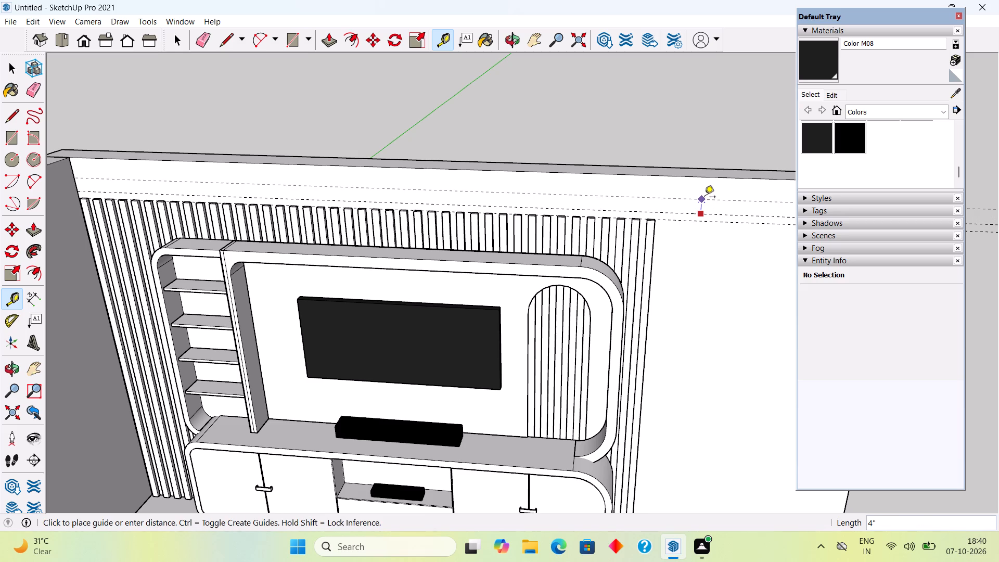
type("2\"")
key("Return")
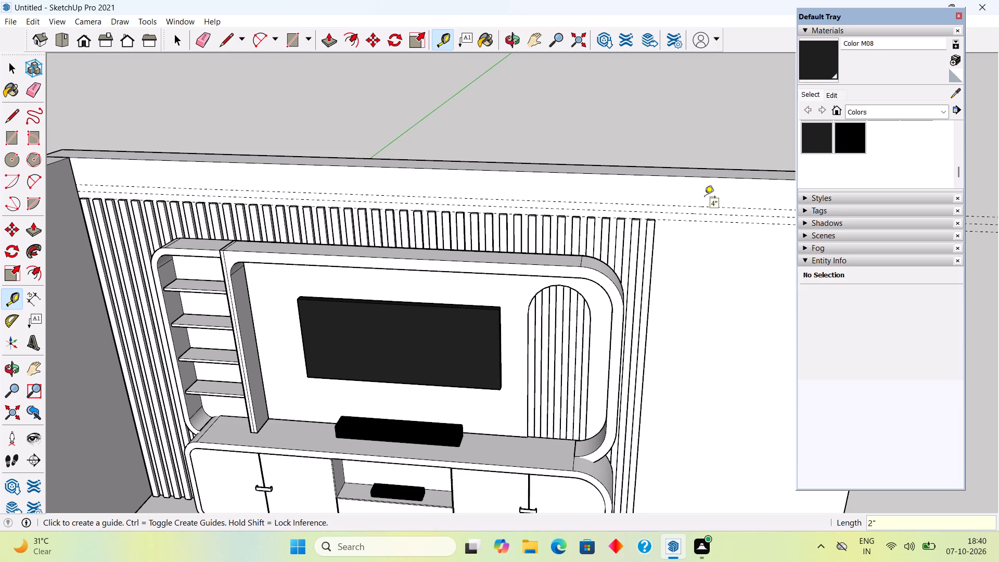
left_click(708, 209)
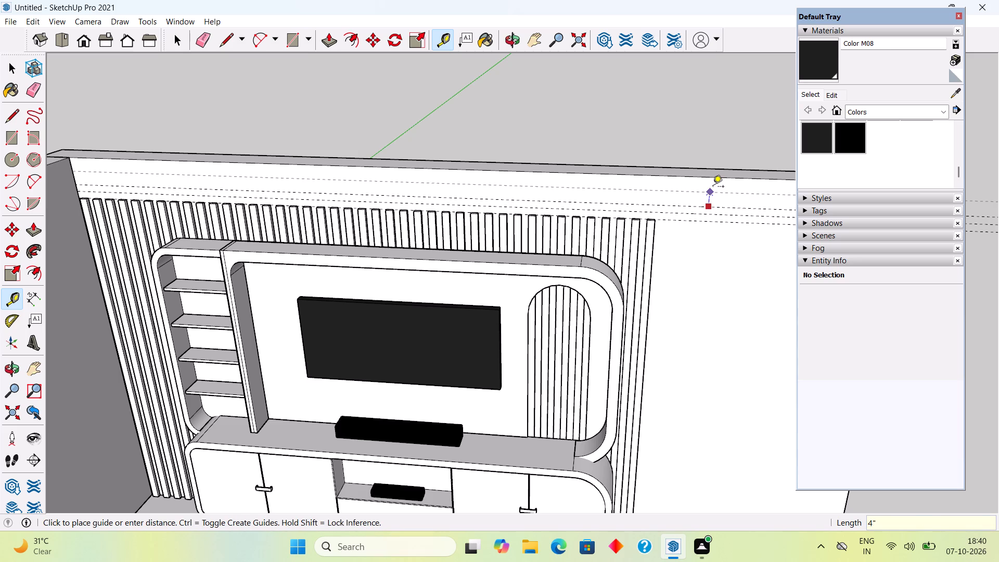
type("2\"")
key("Return")
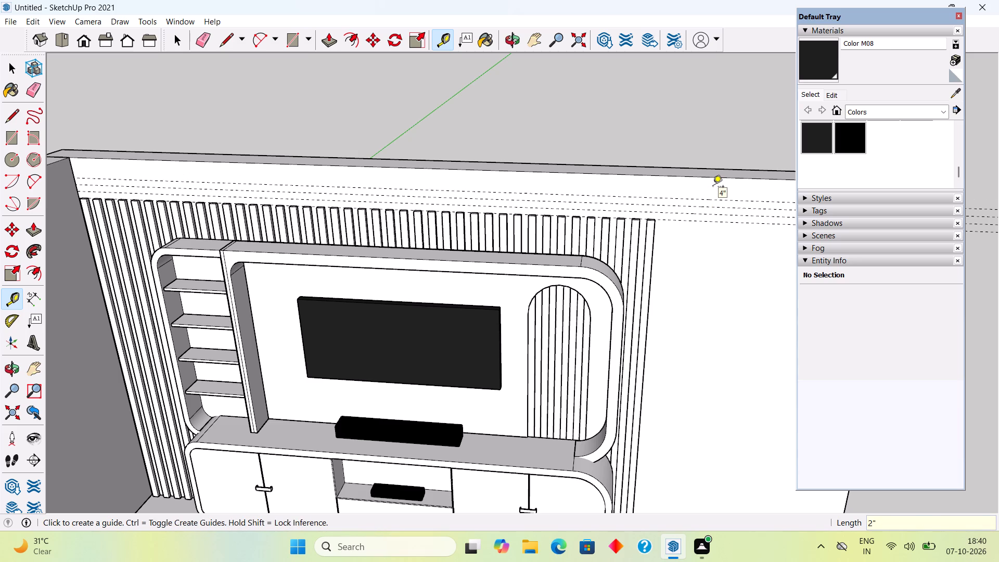
Draw a rectangle about 14' 2 7/16" by 2" between the two uppermost guides, from the side wall corner to just past the last slat.
key("space")
key("r")
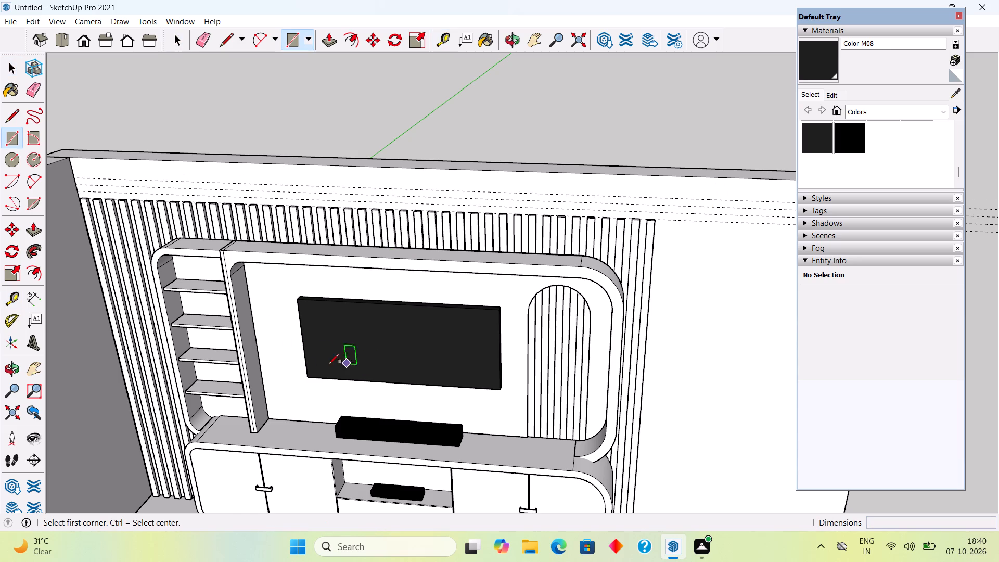
left_click(74, 176)
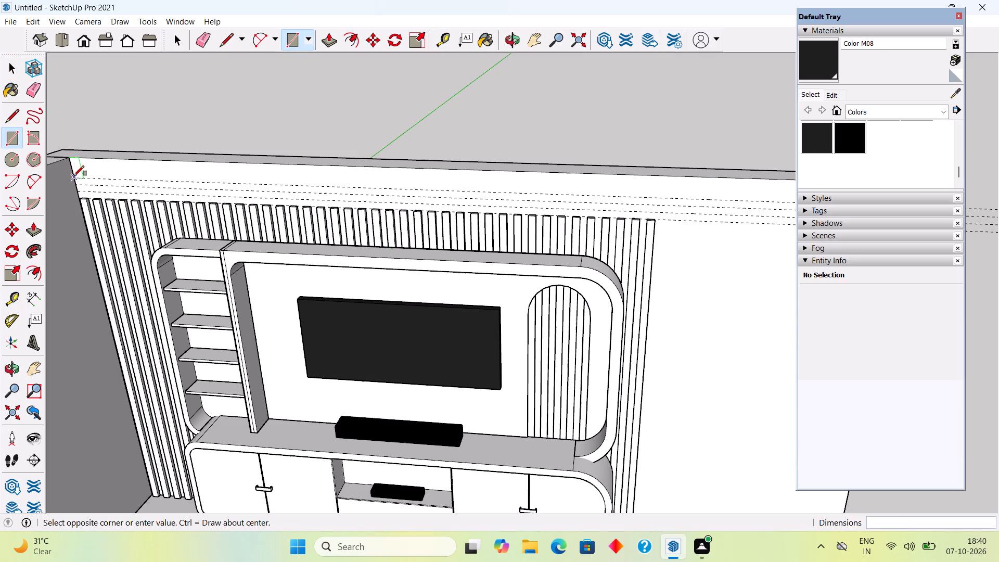
scroll(343, 178, "down", 7)
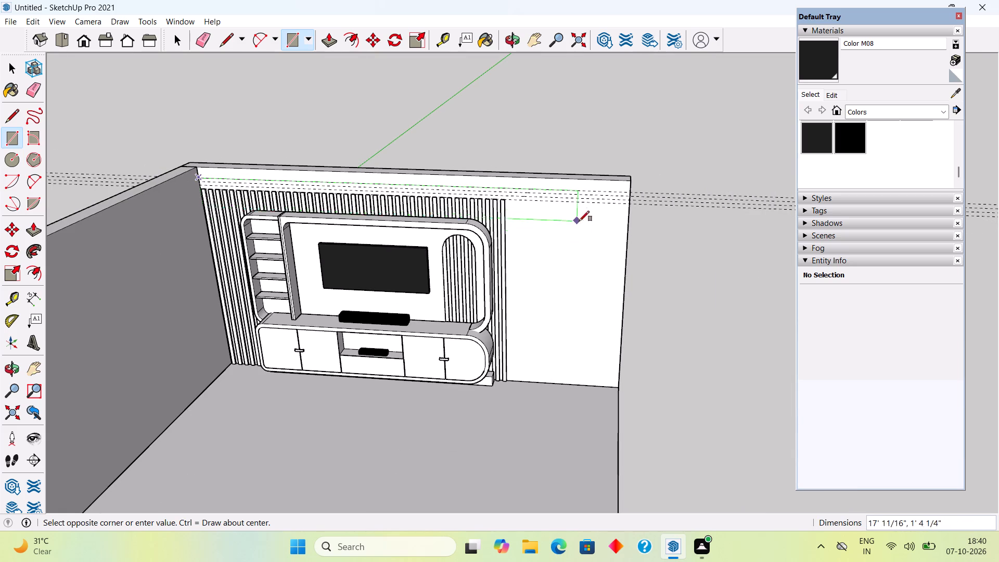
scroll(30, 561, "up", 2)
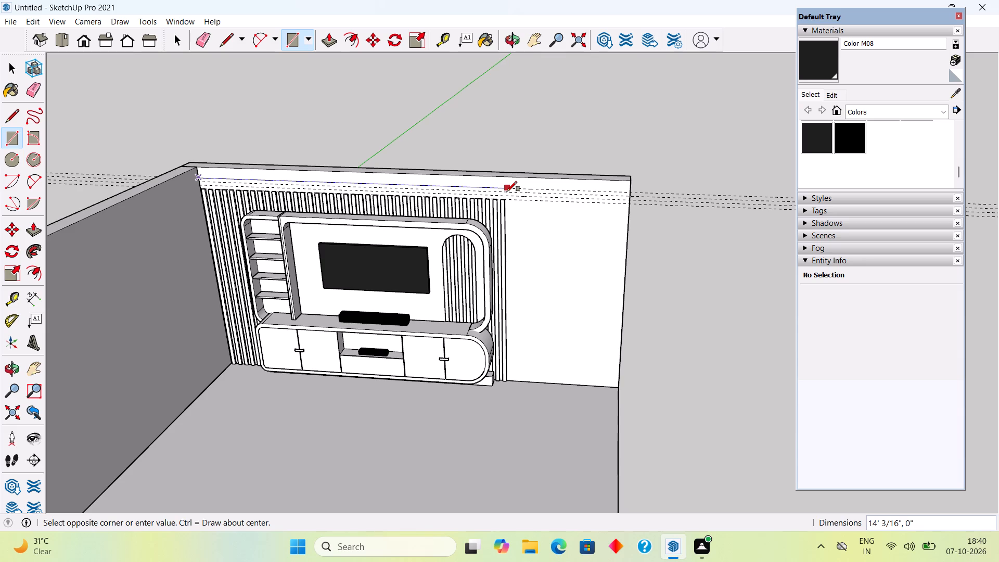
scroll(513, 197, "up", 1)
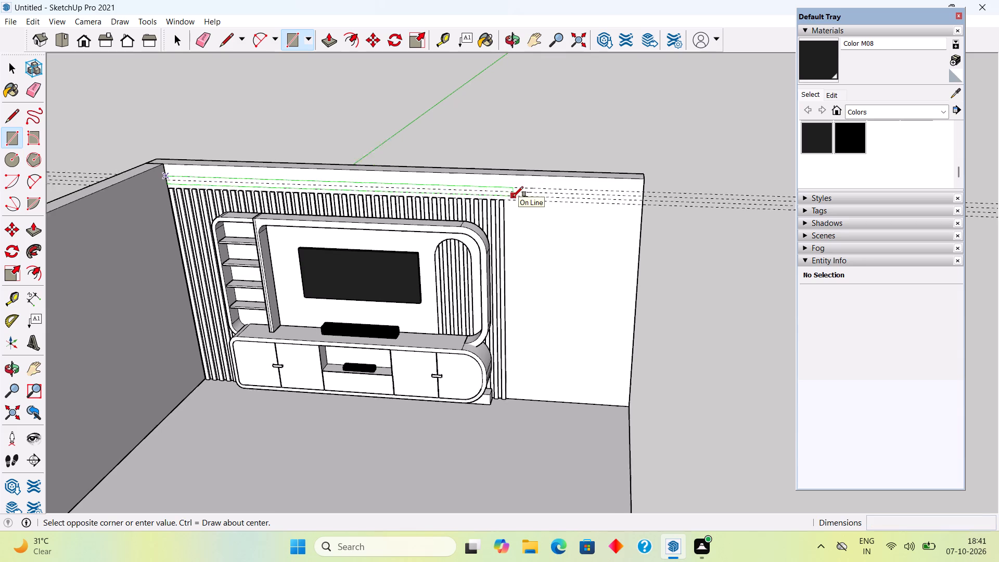
scroll(513, 197, "up", 5)
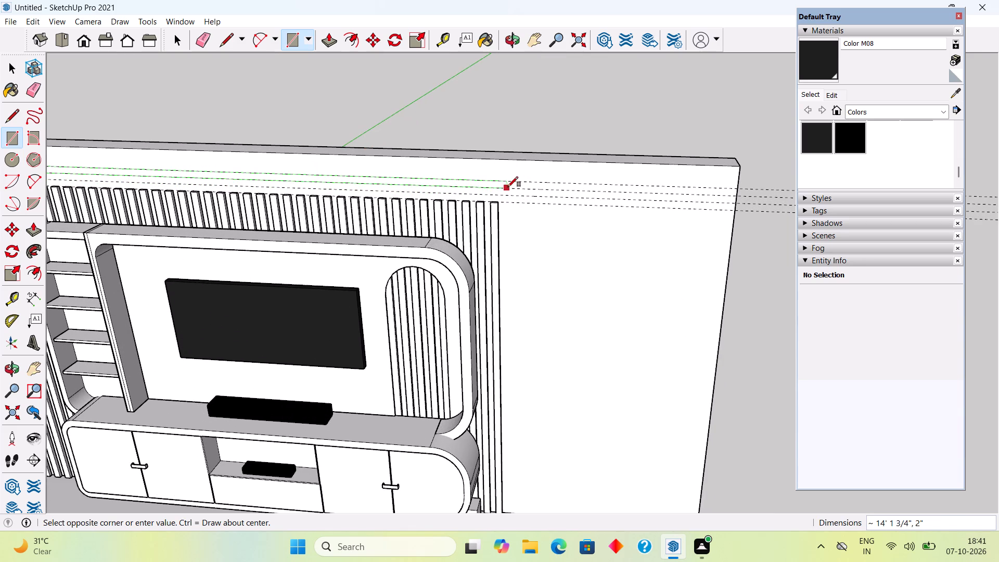
left_click(510, 186)
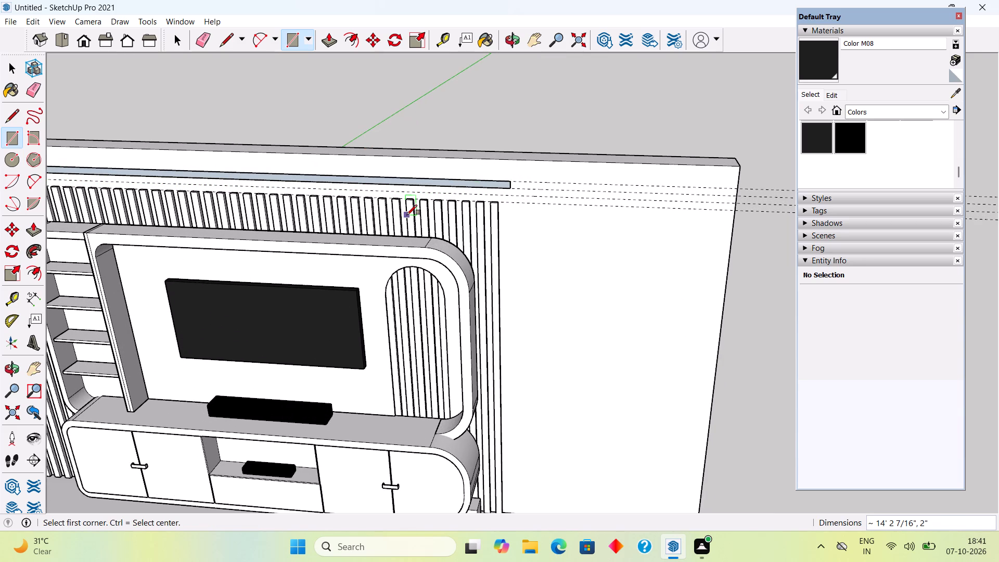
scroll(390, 209, "down", 9)
scroll(116, 216, "up", 5)
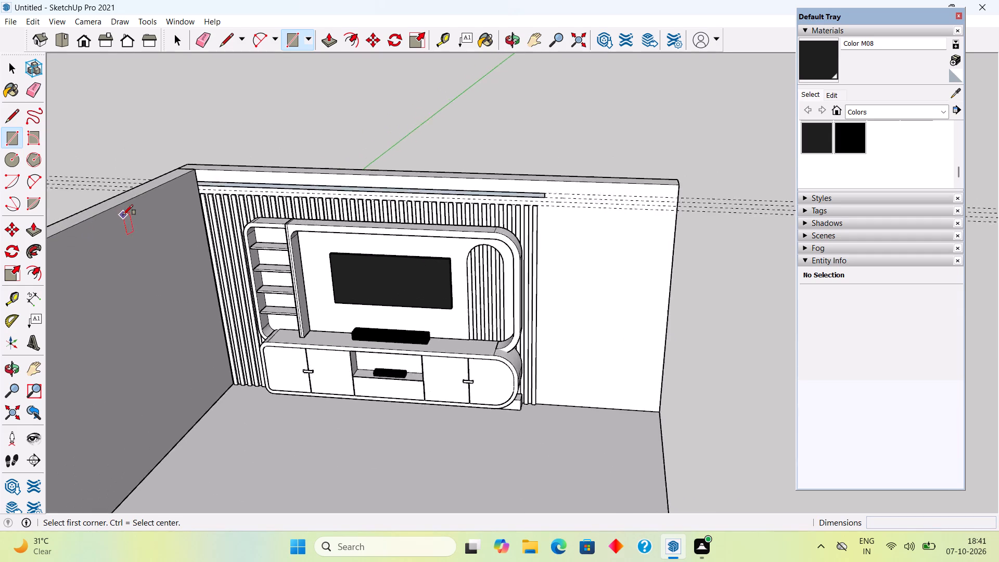
Draw a second rectangle about 14' 2 5/8" by 2" between the two lowest guides, just above the slats.
scroll(136, 215, "up", 10)
left_click(236, 168)
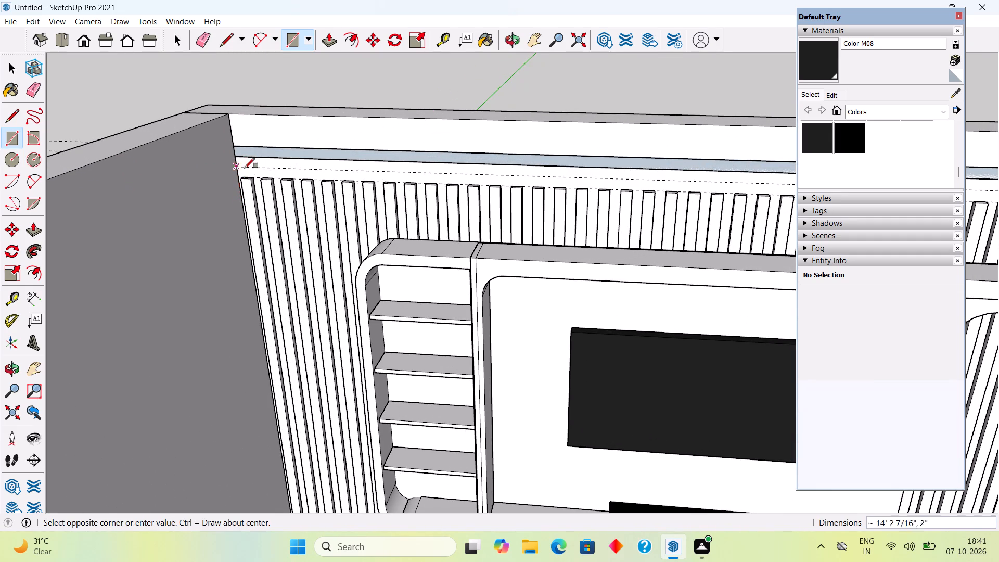
scroll(264, 175, "down", 10)
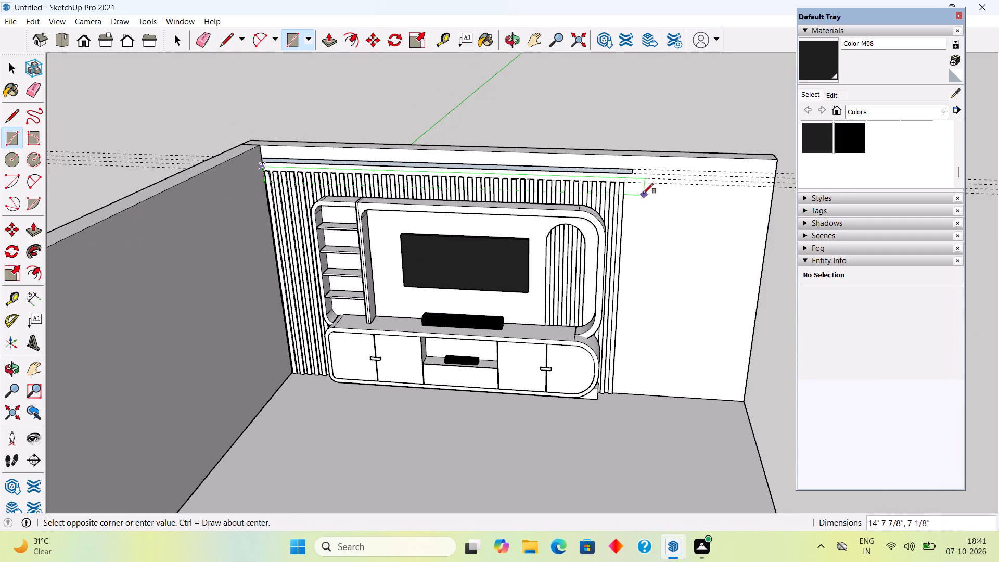
scroll(638, 184, "up", 7)
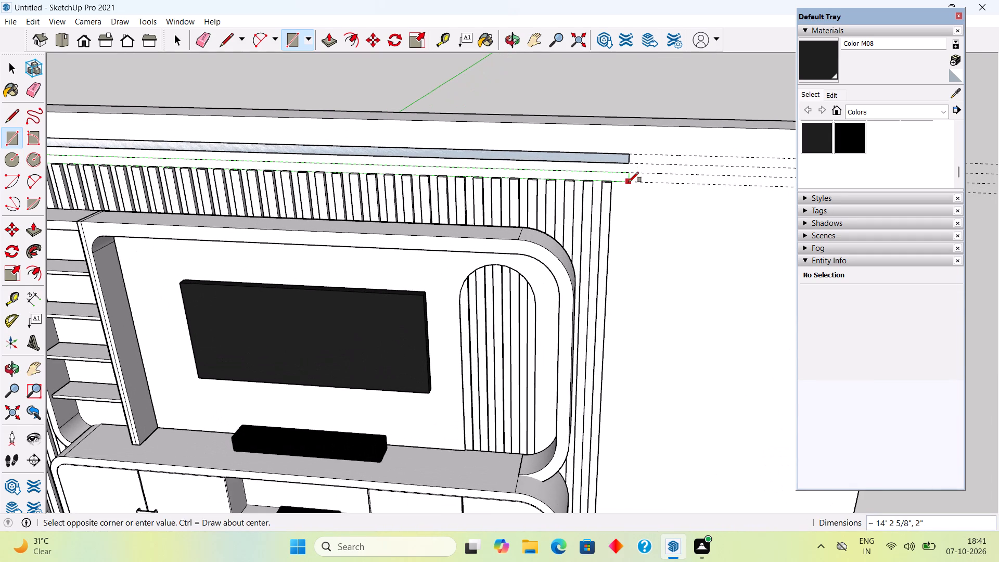
left_click(629, 182)
Push/Pull the lower strip 14' 3" out to the side wall's front end, and extrude the upper strip the same distance.
key("space")
key("p")
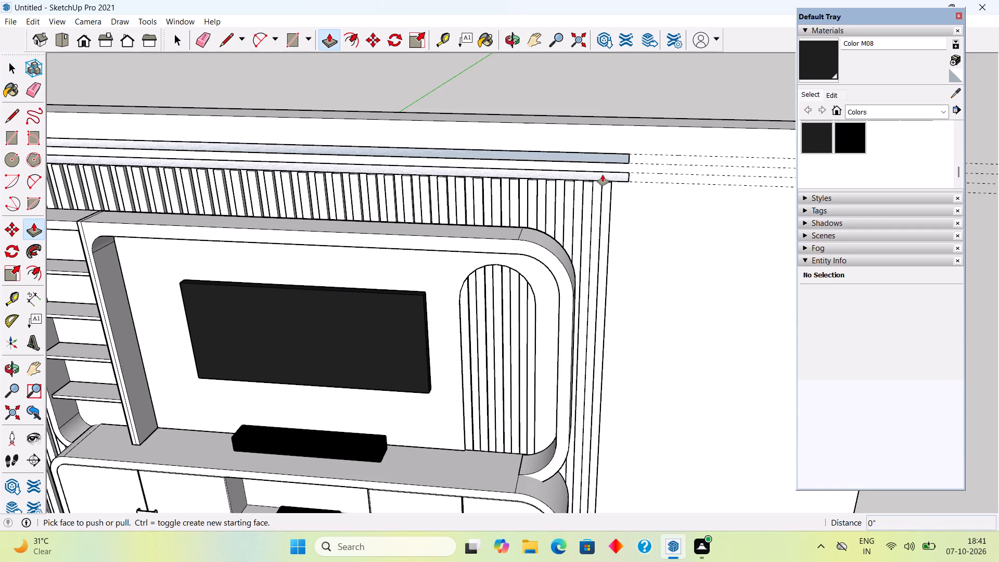
left_click(603, 175)
scroll(644, 204, "down", 10)
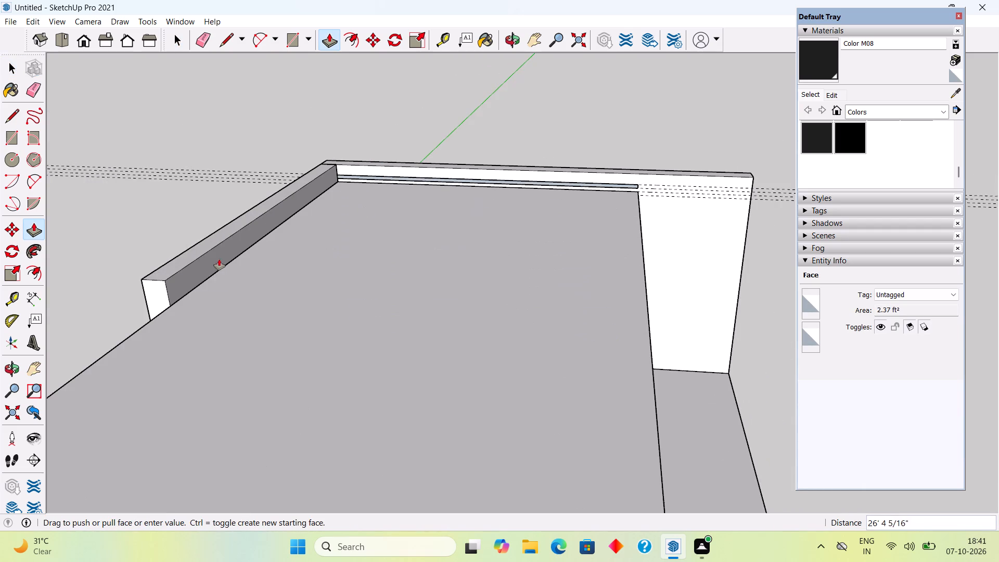
left_click(164, 283)
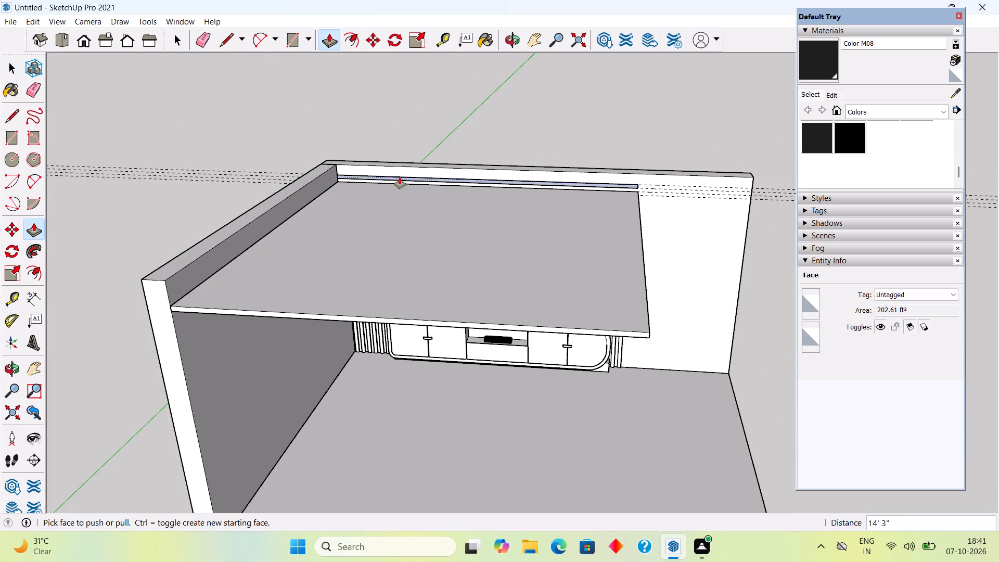
double_click(401, 176)
scroll(402, 176, "up", 5)
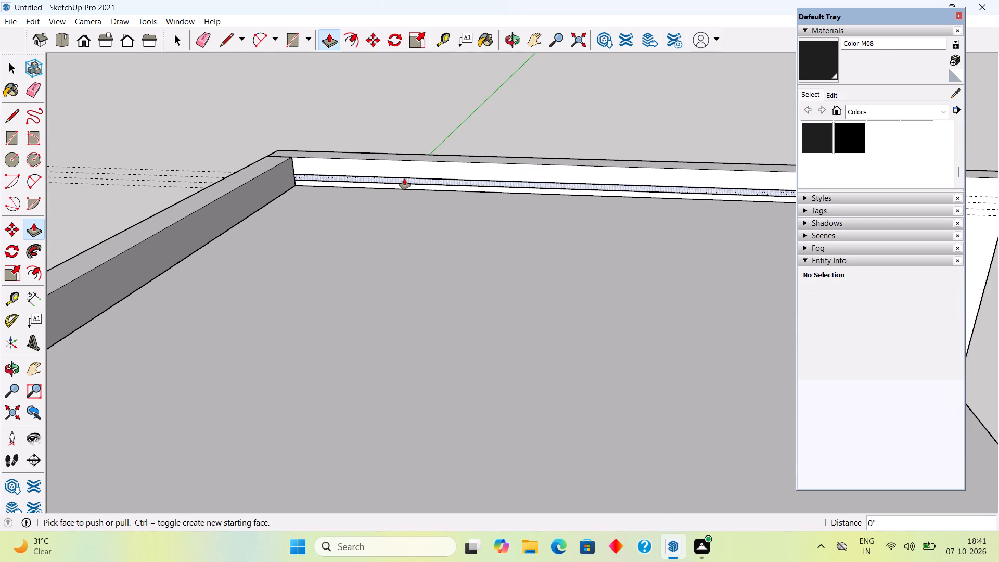
double_click(404, 178)
key("space")
scroll(404, 178, "down", 7)
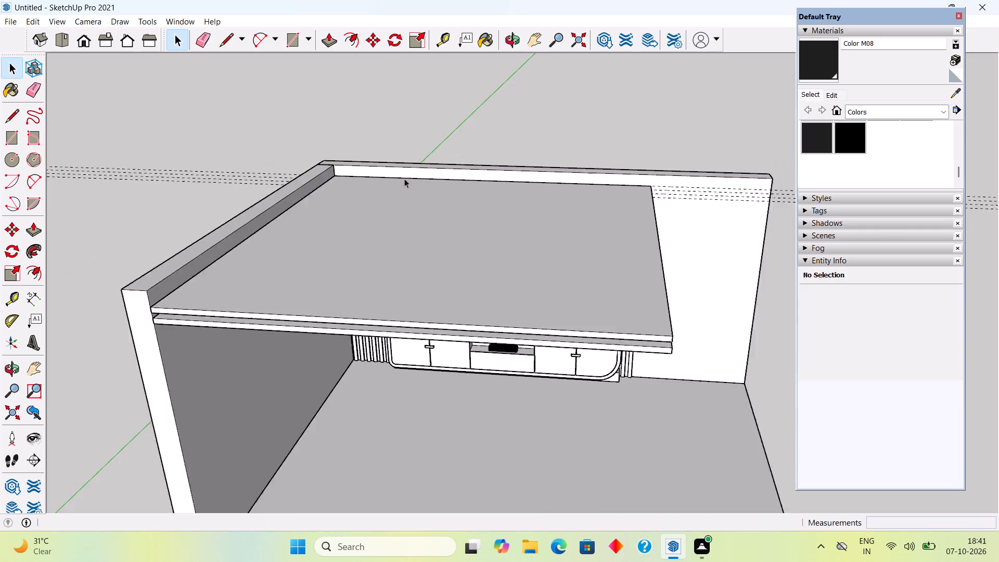
Offset the outline of the lower ceiling slab's underside inward by about 2' 6".
scroll(404, 178, "down", 3)
middle_click_drag(432, 311, 415, 158)
scroll(427, 195, "up", 4)
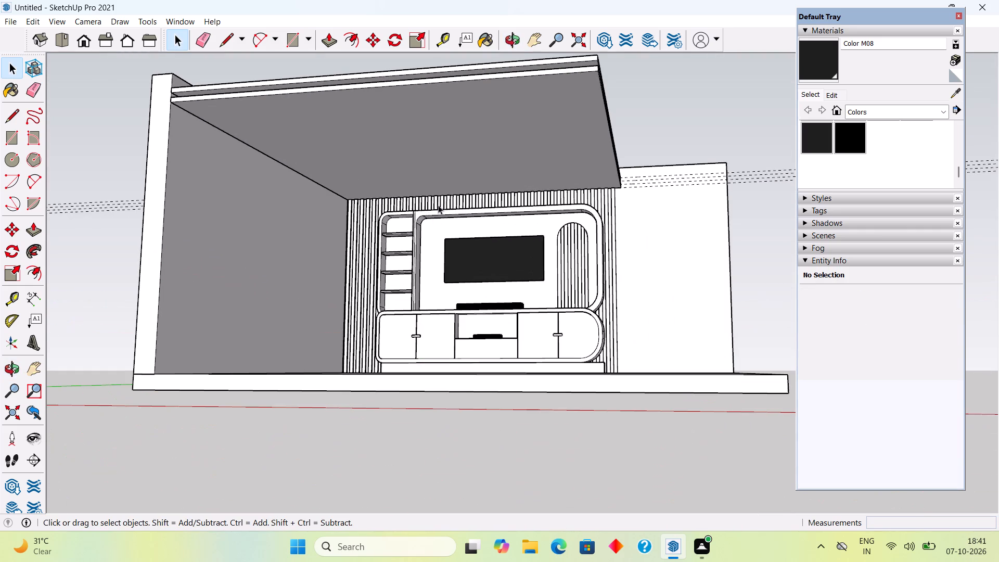
double_click(431, 150)
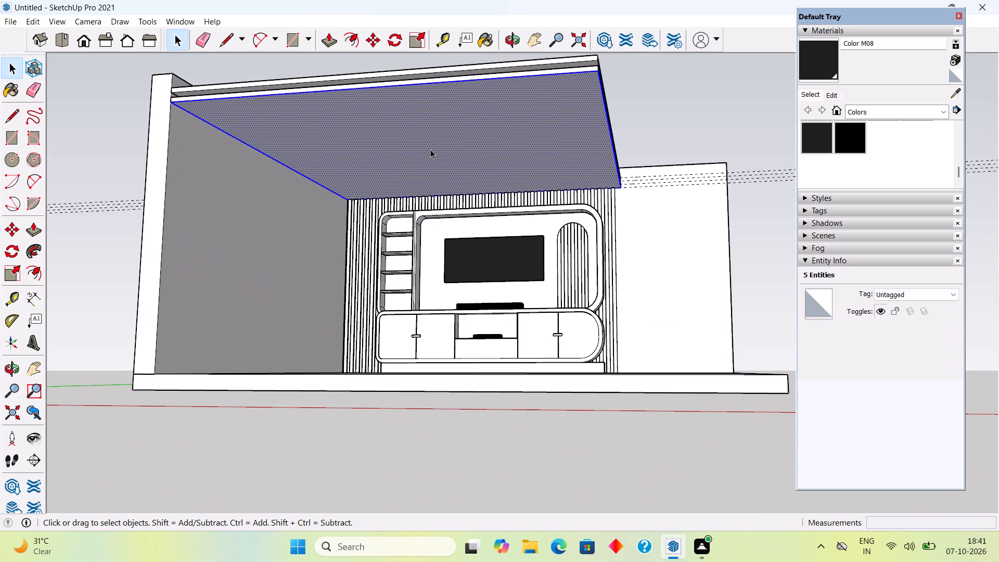
key("f")
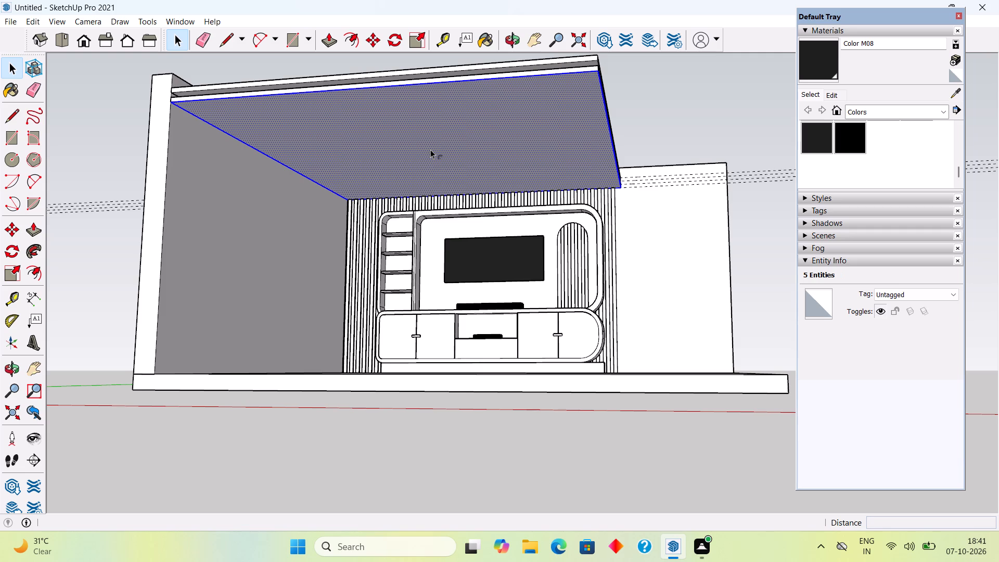
left_click(388, 95)
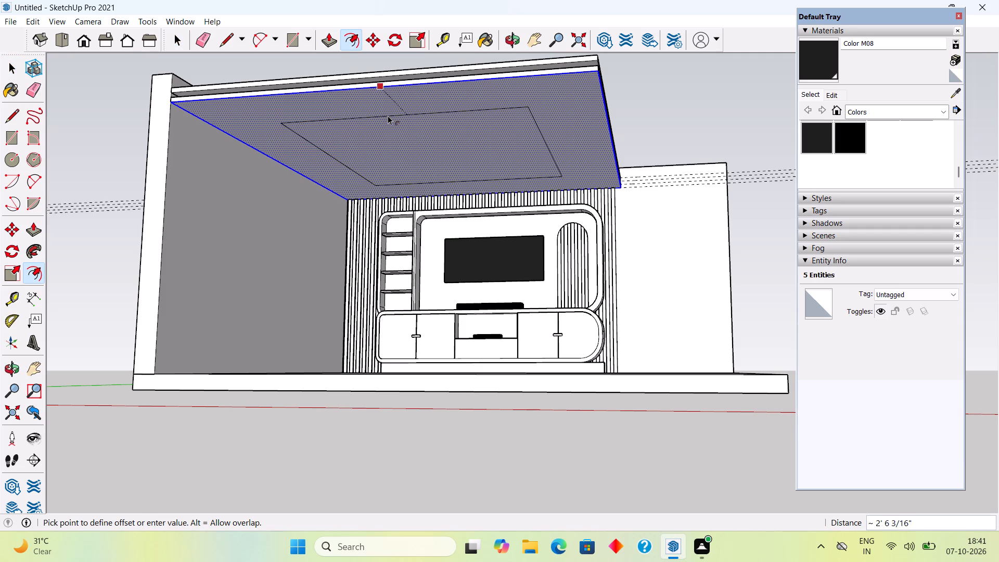
left_click(388, 116)
key("space")
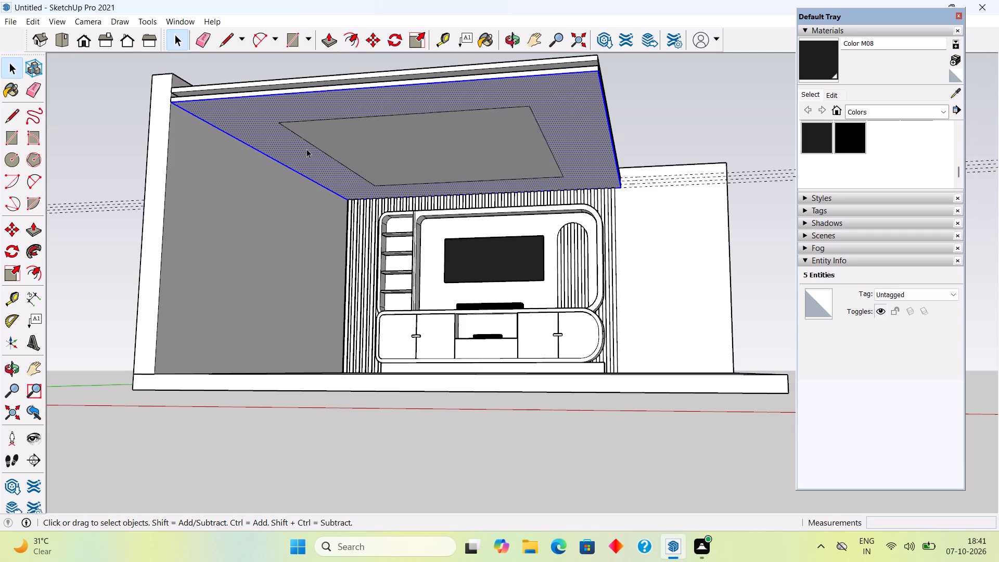
Select all connected geometry of the upper ceiling slab and make it a group.
scroll(334, 171, "down", 6)
middle_click_drag(462, 173, 535, 125)
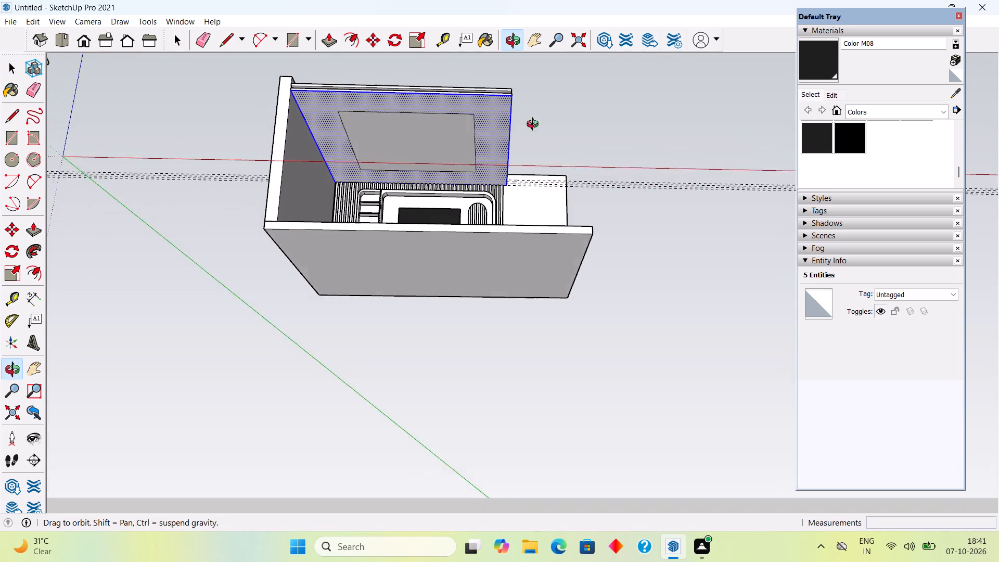
middle_click_drag(535, 125, 550, 130)
scroll(546, 154, "down", 1)
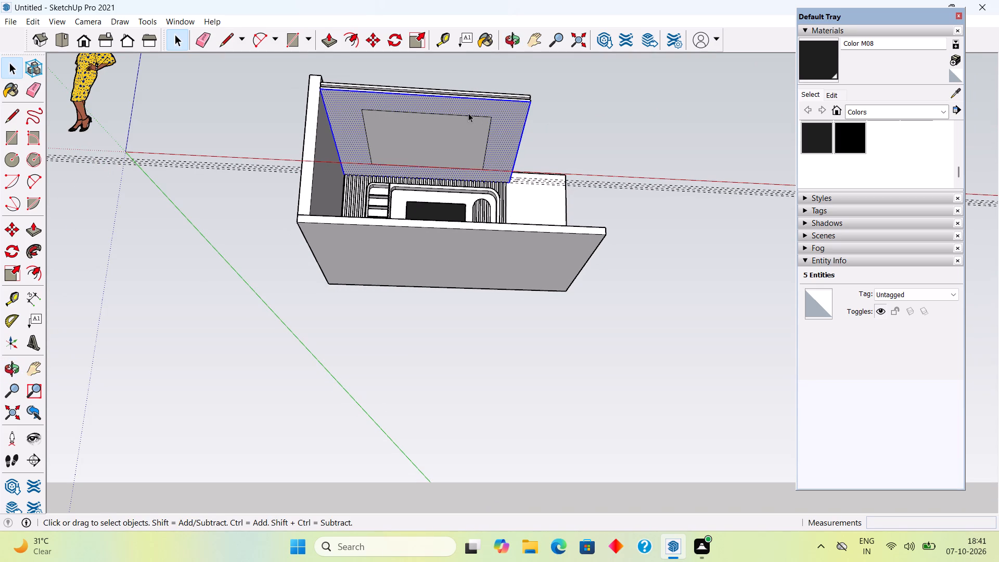
scroll(470, 112, "down", 3)
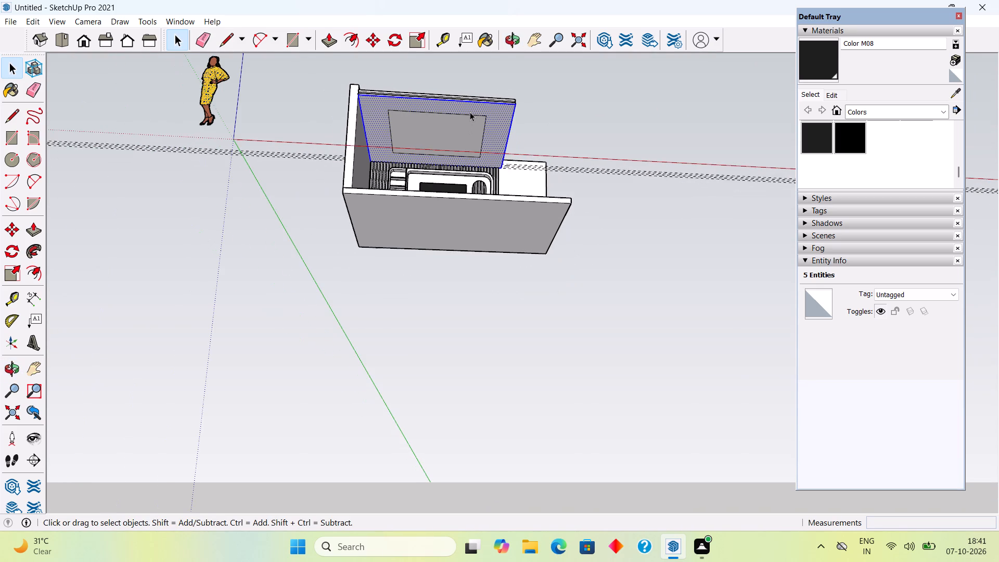
middle_click_drag(470, 122, 443, 267)
scroll(427, 161, "up", 2)
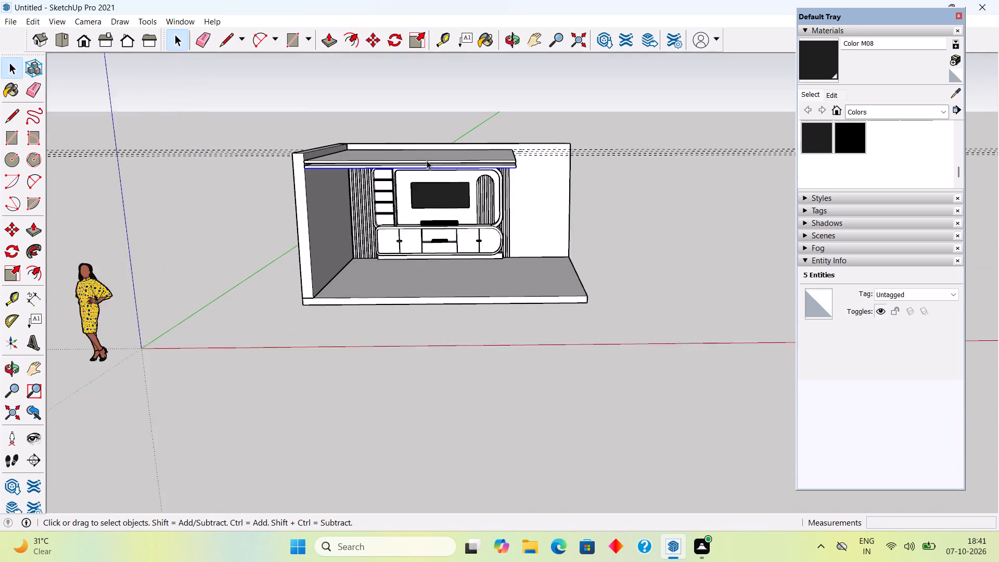
scroll(427, 160, "up", 1)
left_click(439, 161)
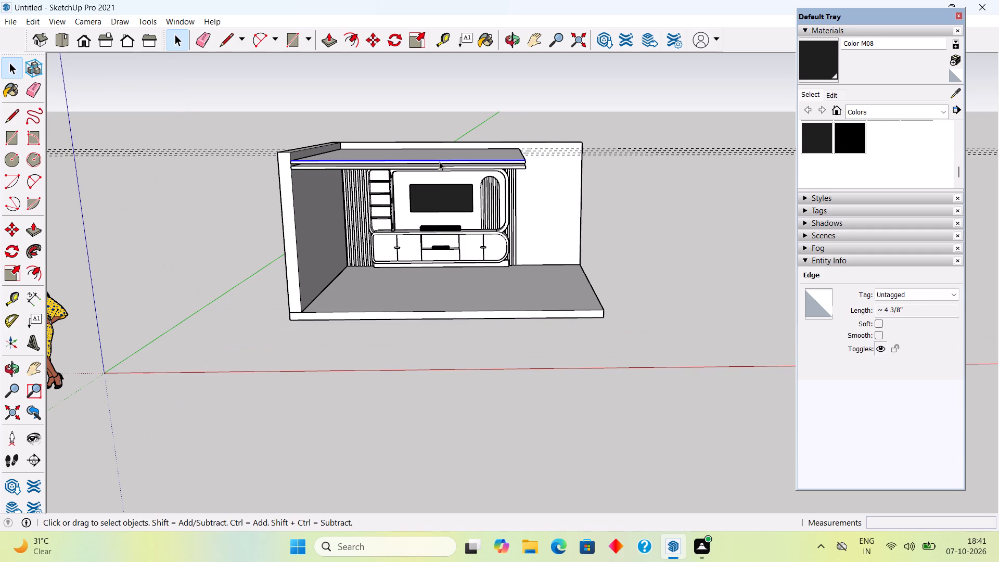
triple_click(439, 161)
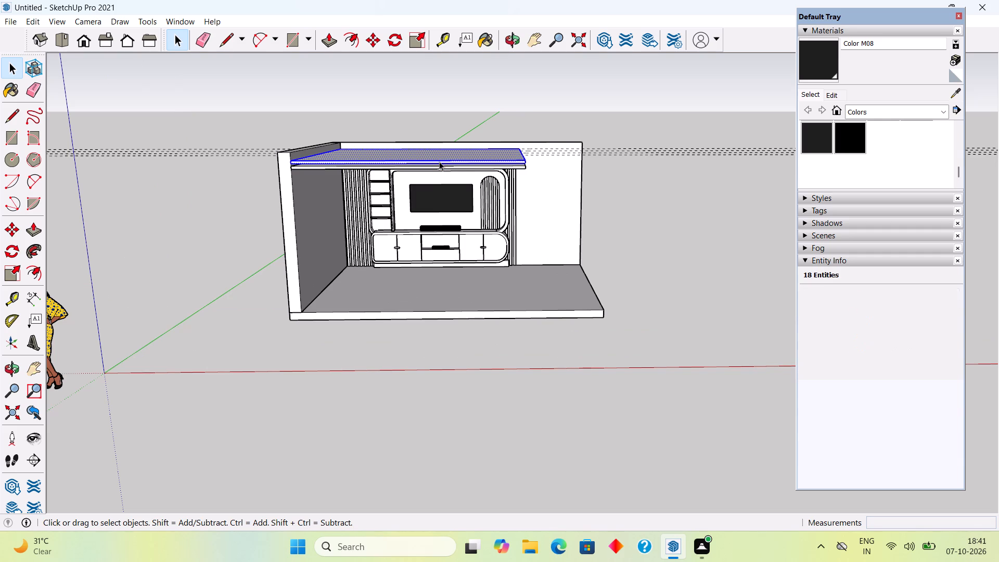
right_click(439, 161)
left_click(484, 272)
Make the lower ceiling slab, including its inner offset rectangle, a separate group.
middle_click_drag(410, 160, 402, 125)
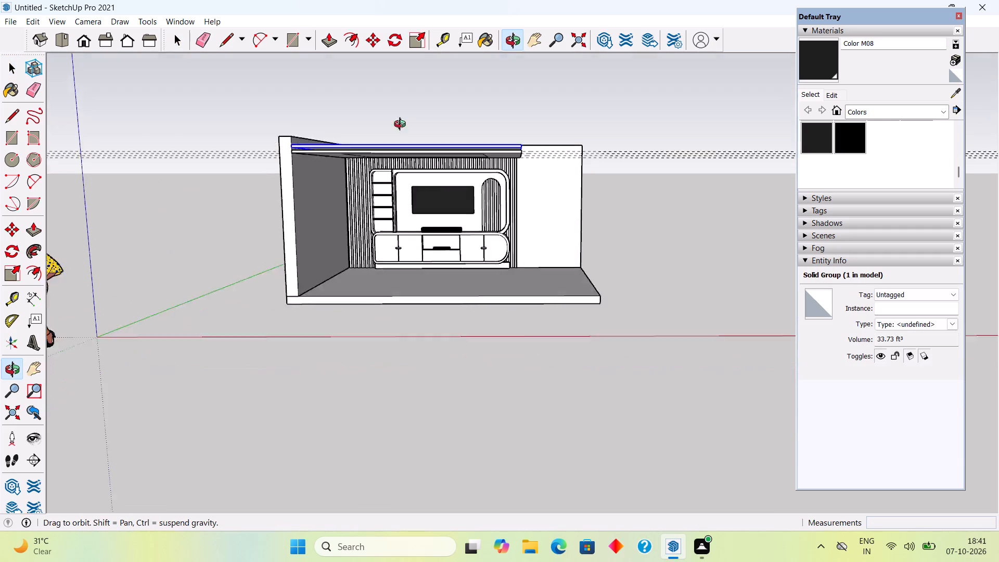
middle_click_drag(402, 125, 392, 63)
left_click(360, 126)
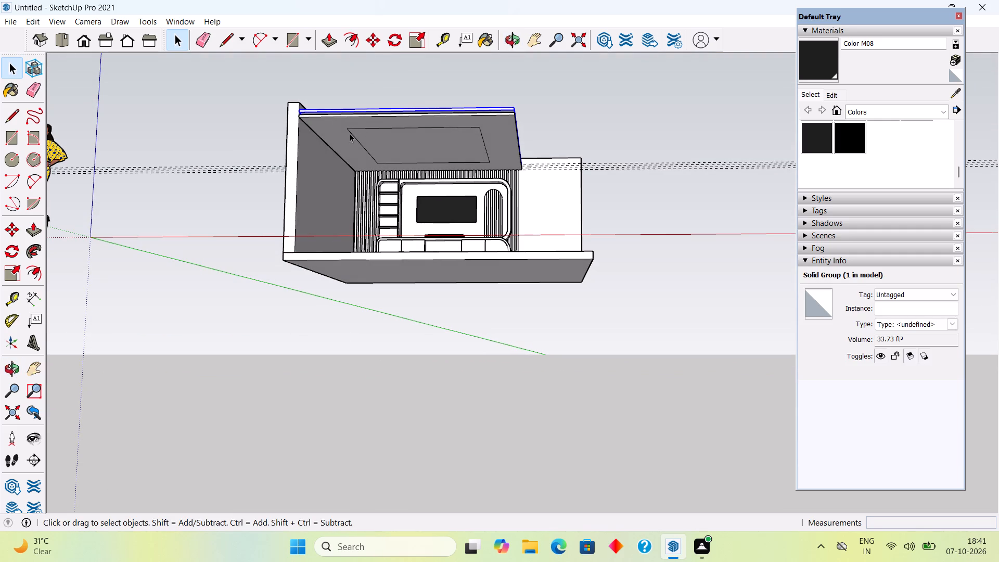
left_click(349, 134)
left_click(340, 131)
double_click(338, 130)
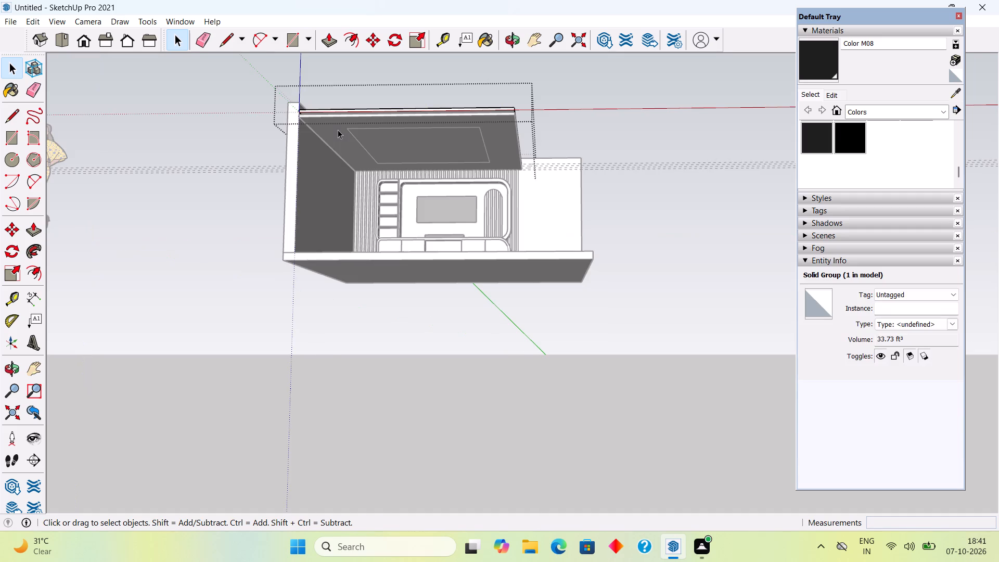
left_click(183, 100)
scroll(337, 113, "up", 5)
triple_click(334, 126)
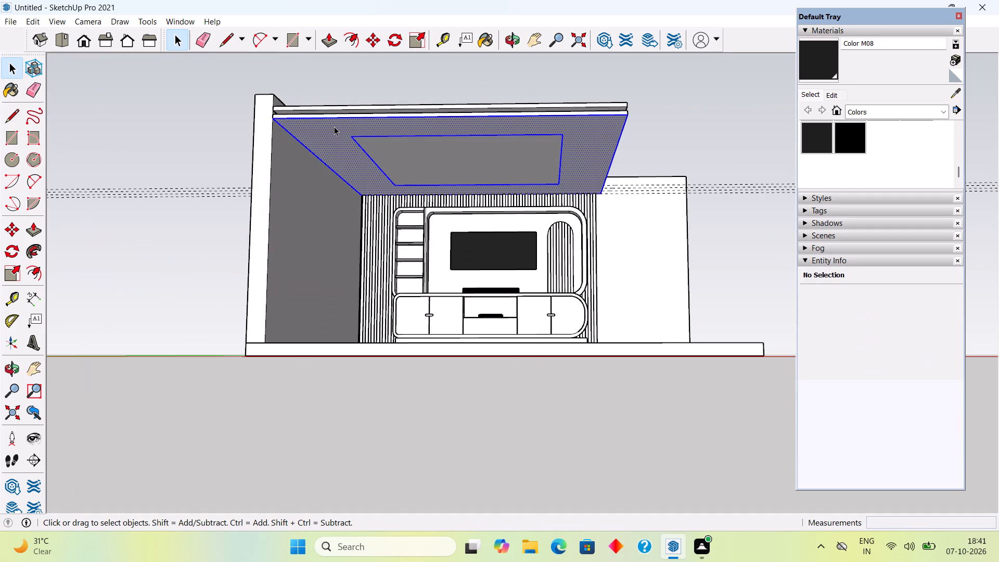
right_click(334, 126)
left_click(374, 233)
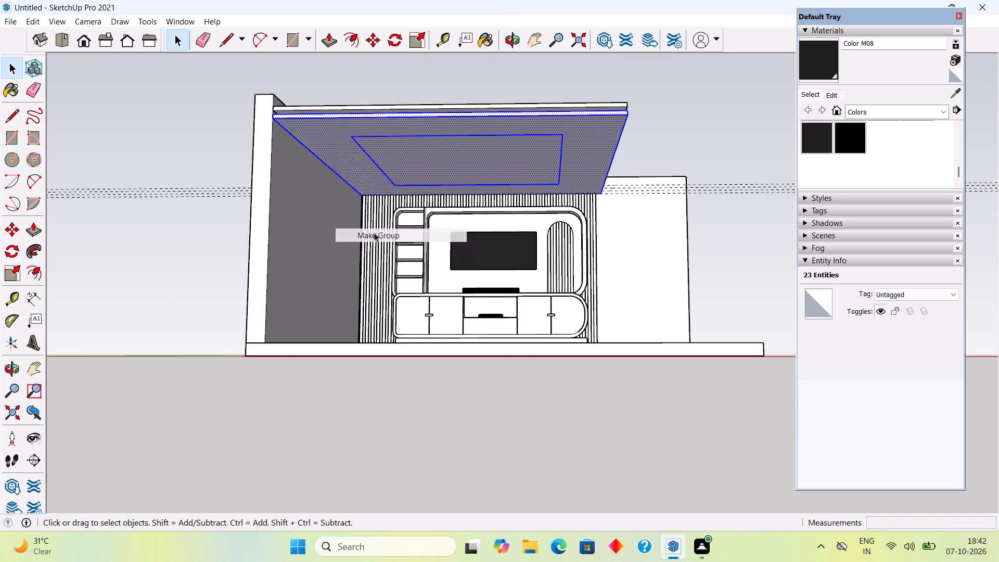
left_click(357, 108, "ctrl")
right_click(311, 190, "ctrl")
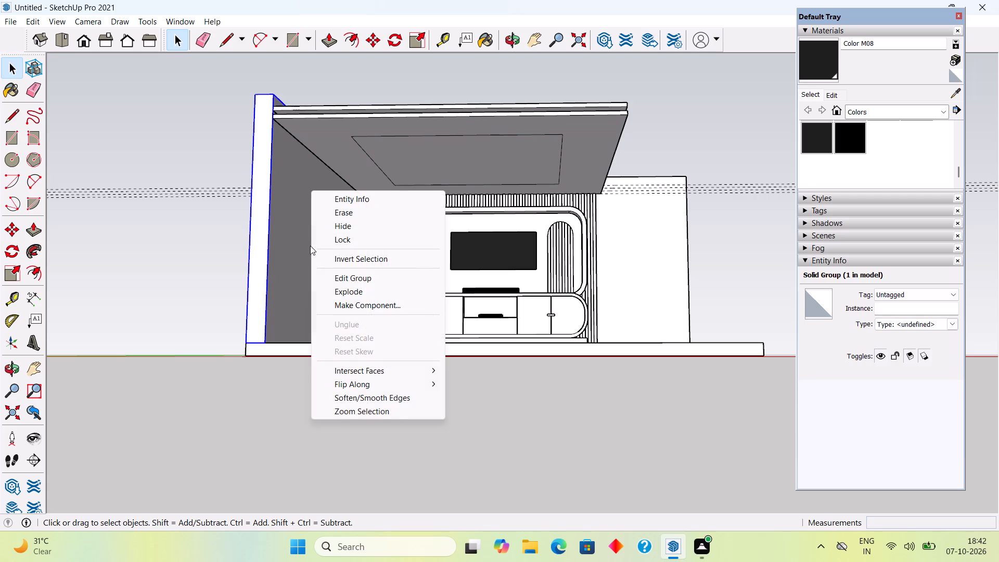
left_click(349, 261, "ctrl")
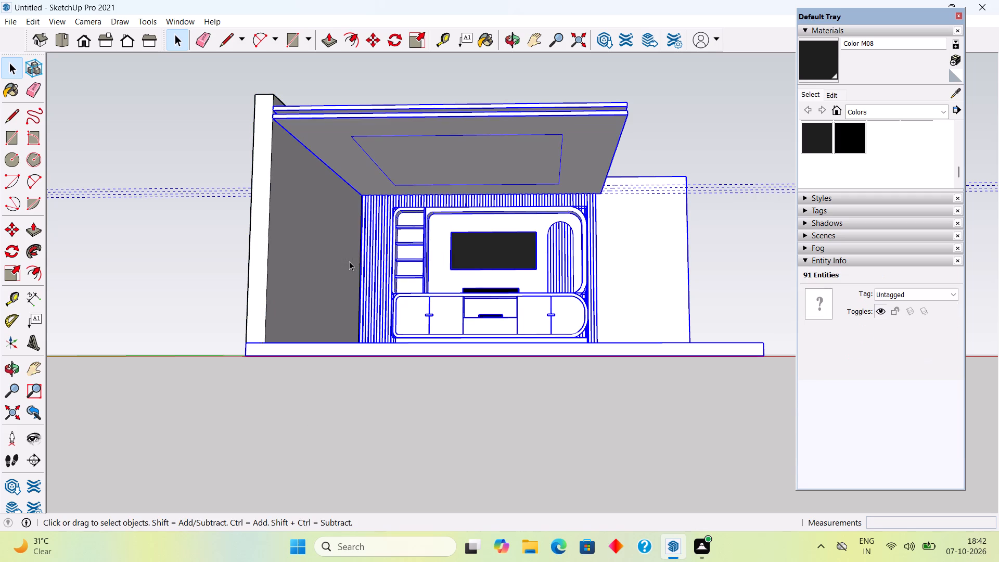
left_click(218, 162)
Isolate the lower ceiling slab group by inverting the selection and hiding everything else in the model.
scroll(349, 135, "up", 3)
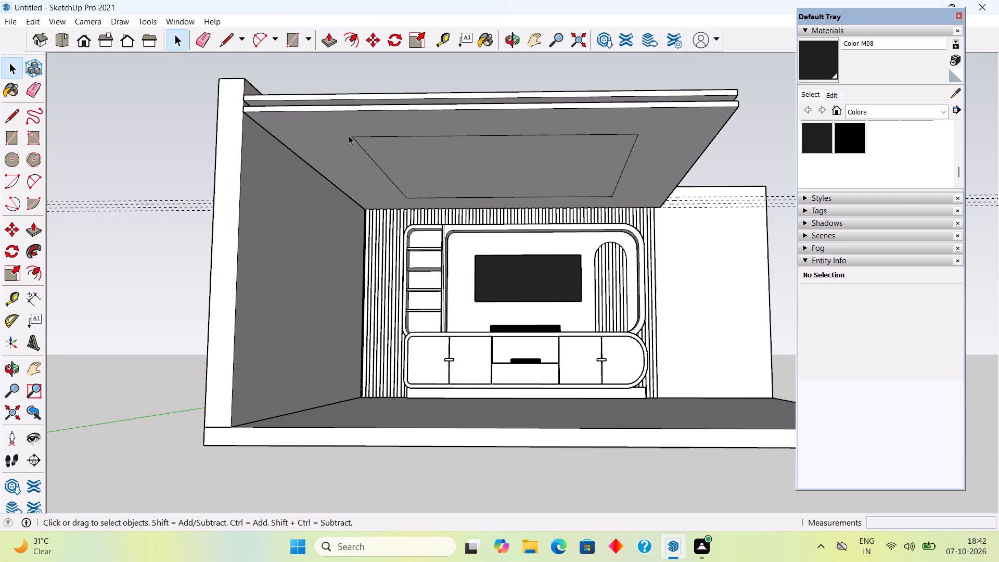
left_click(349, 135)
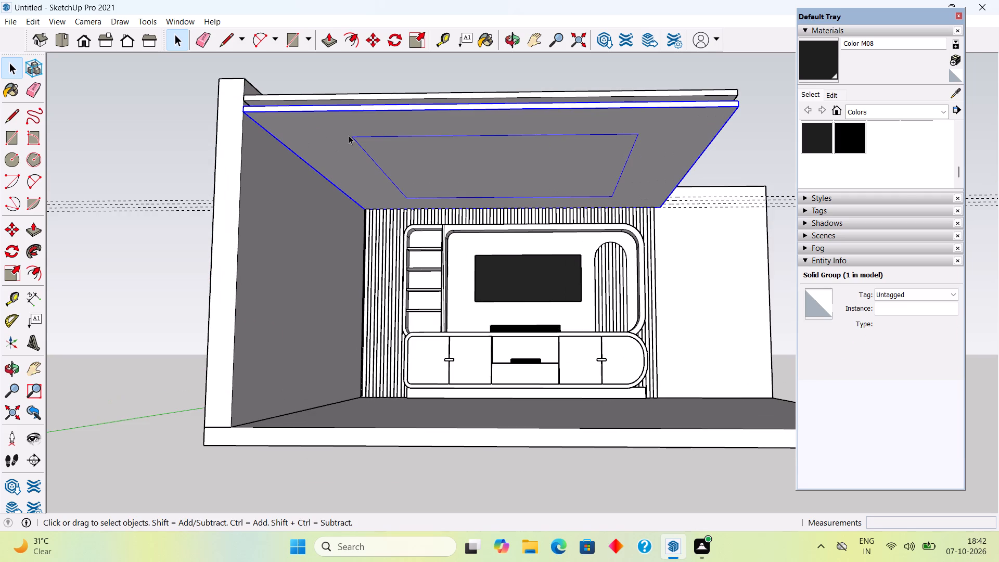
right_click(349, 135)
left_click(367, 208)
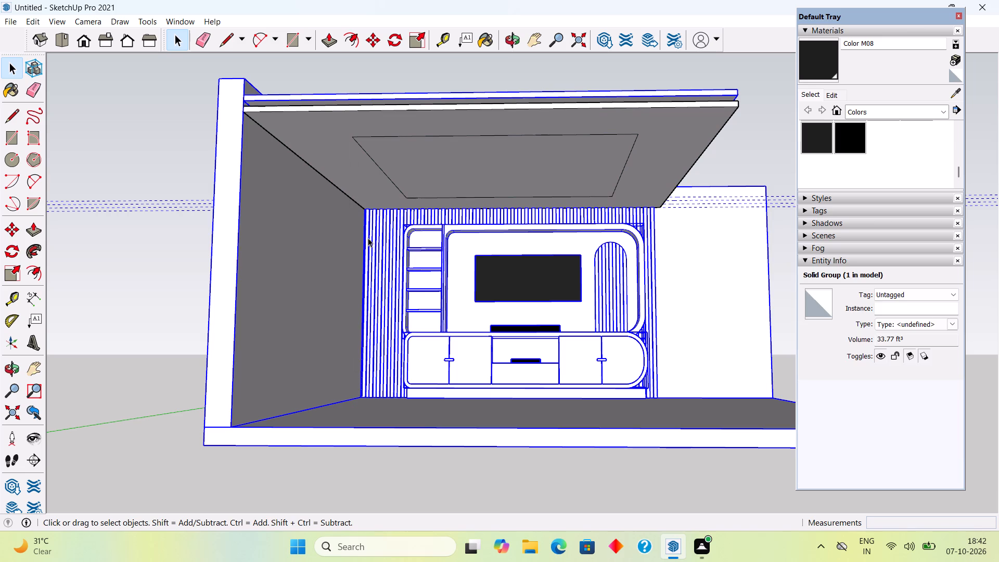
right_click(368, 238)
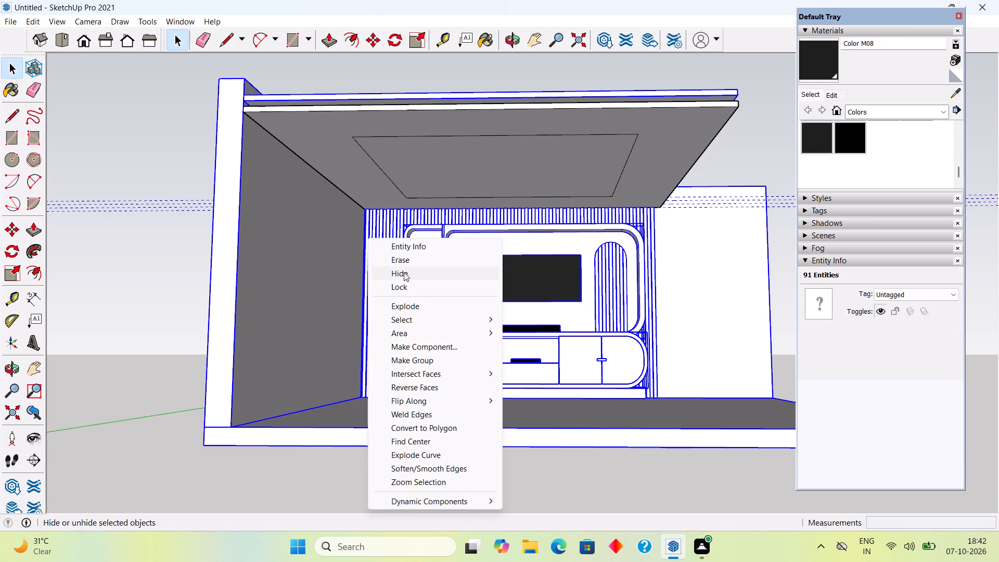
left_click(404, 272)
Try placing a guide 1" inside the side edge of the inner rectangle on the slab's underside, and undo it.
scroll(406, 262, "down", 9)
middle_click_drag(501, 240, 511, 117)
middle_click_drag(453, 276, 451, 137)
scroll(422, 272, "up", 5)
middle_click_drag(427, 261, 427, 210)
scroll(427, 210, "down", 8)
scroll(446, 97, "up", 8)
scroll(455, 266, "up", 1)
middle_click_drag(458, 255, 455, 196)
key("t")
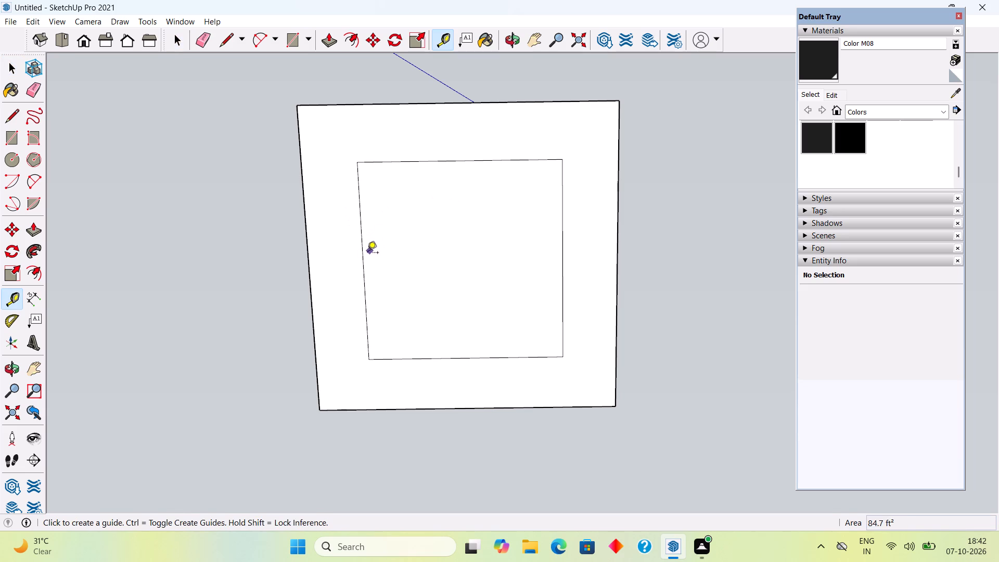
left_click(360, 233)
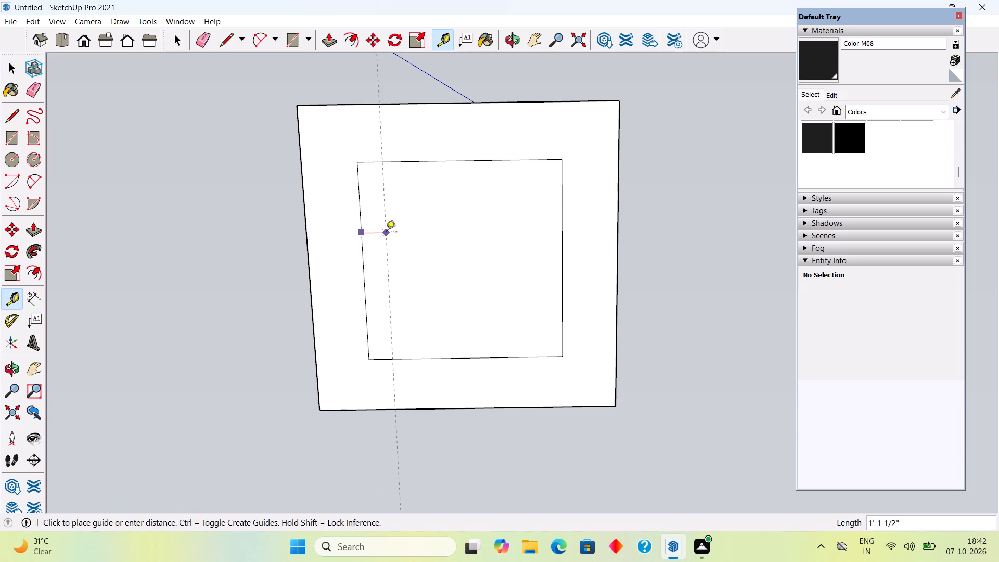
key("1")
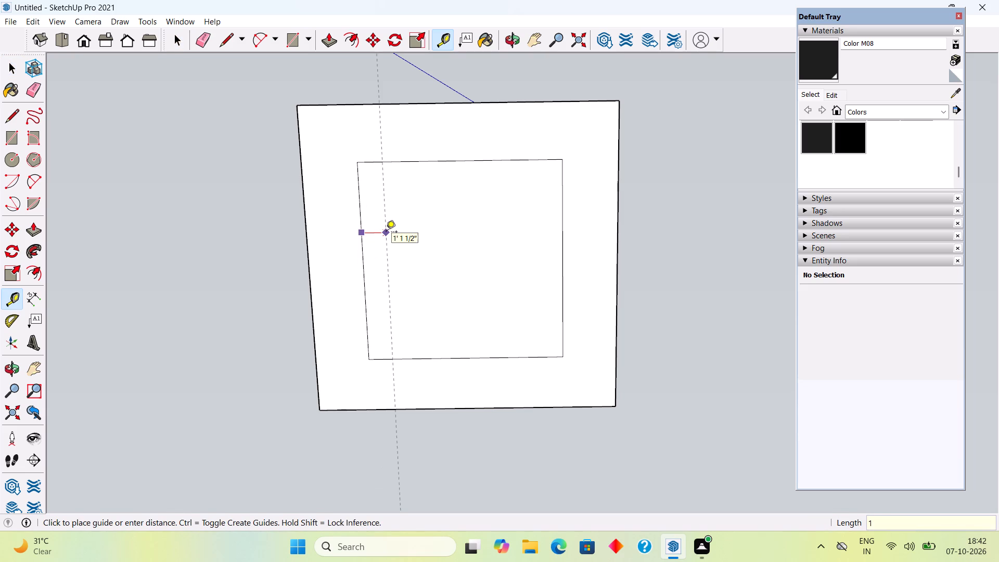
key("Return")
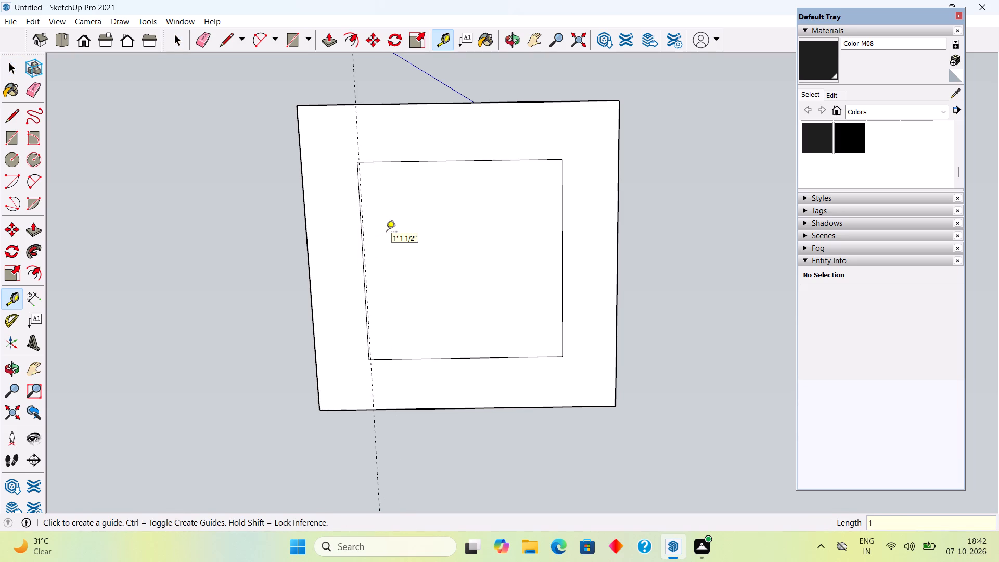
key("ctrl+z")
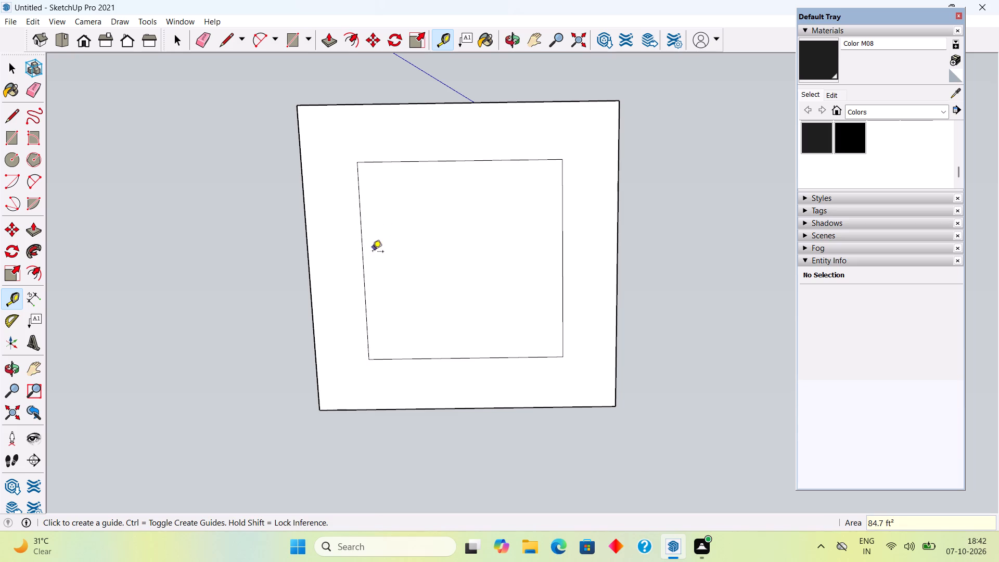
Place four guides on the slab's underside, each 1' inside one edge of the inner rectangle.
left_click(363, 278)
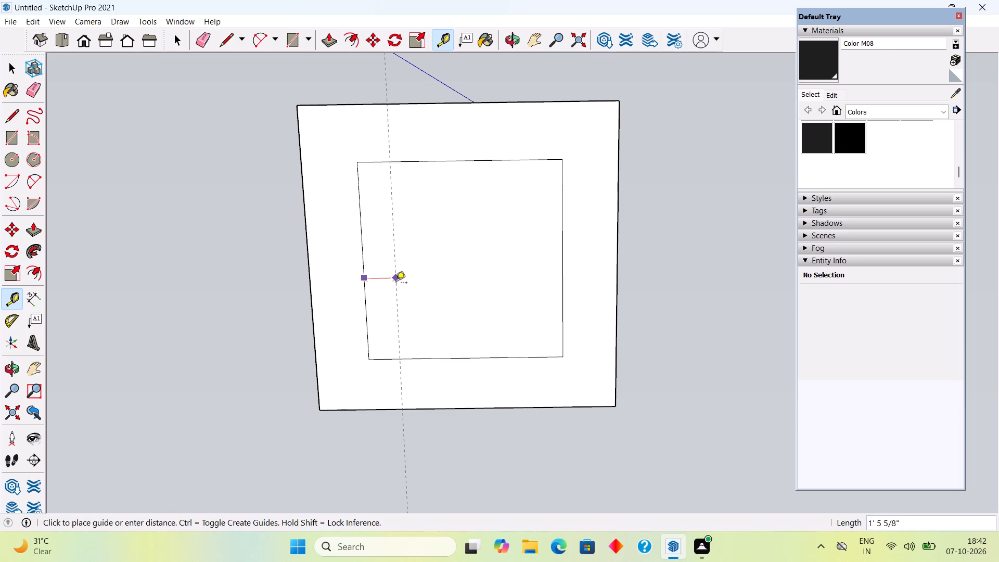
type("1'")
key("Return")
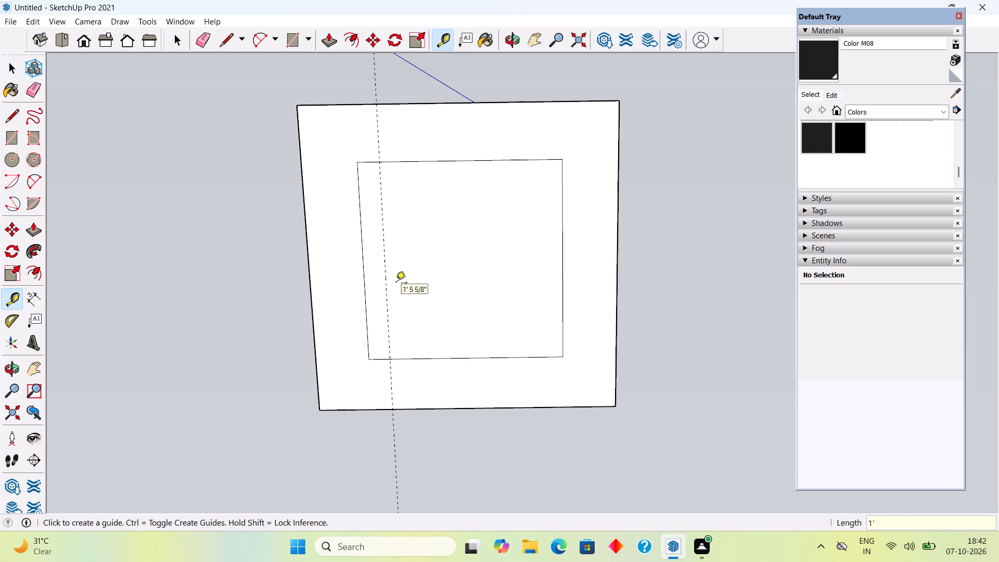
left_click(434, 164)
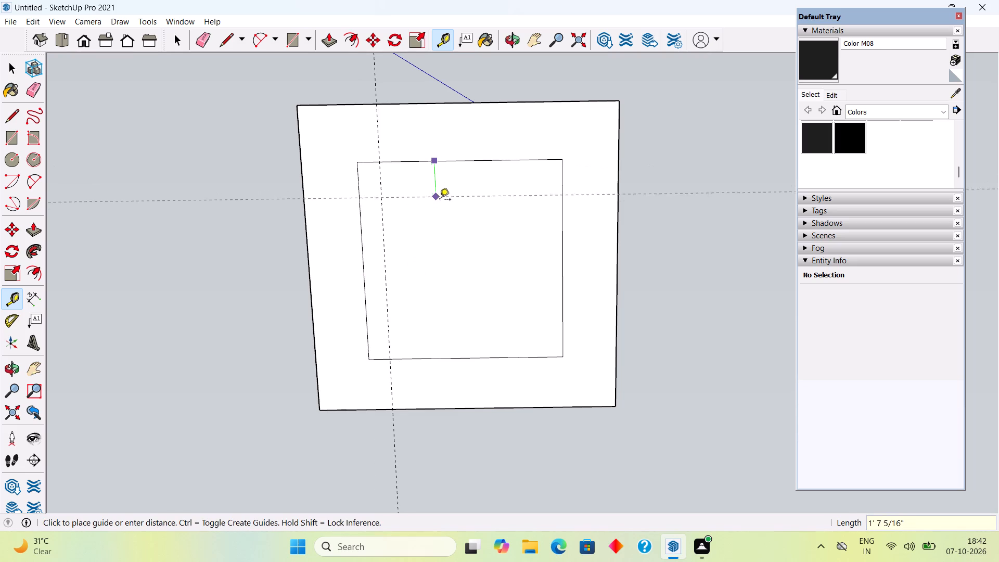
type("1'")
key("Return")
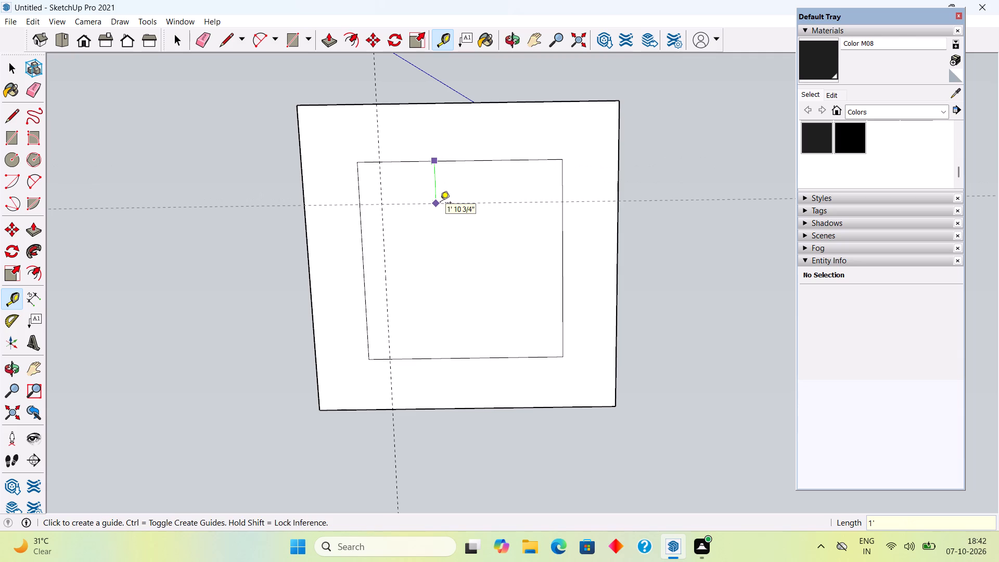
left_click(435, 362)
type("1'")
key("Return")
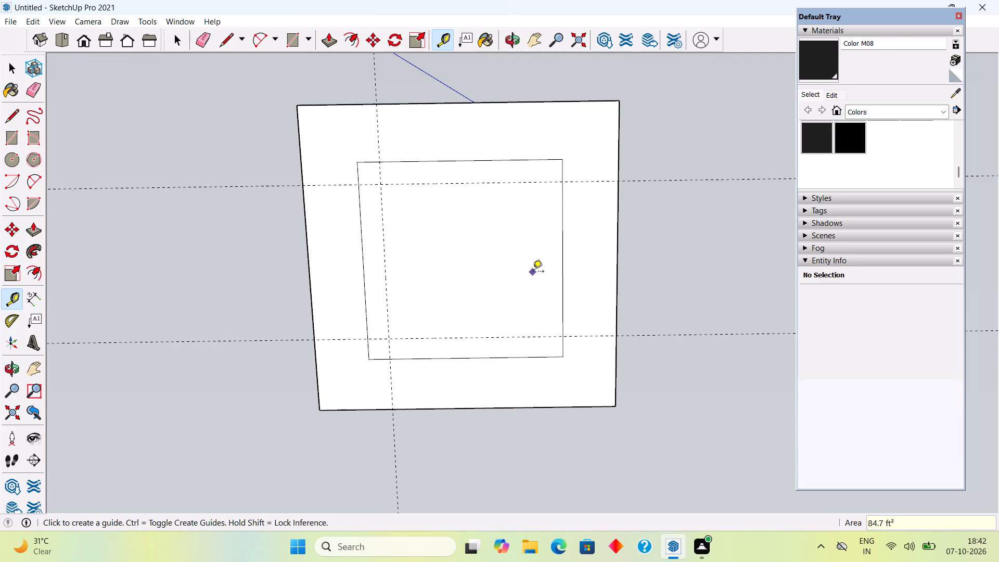
left_click(561, 300)
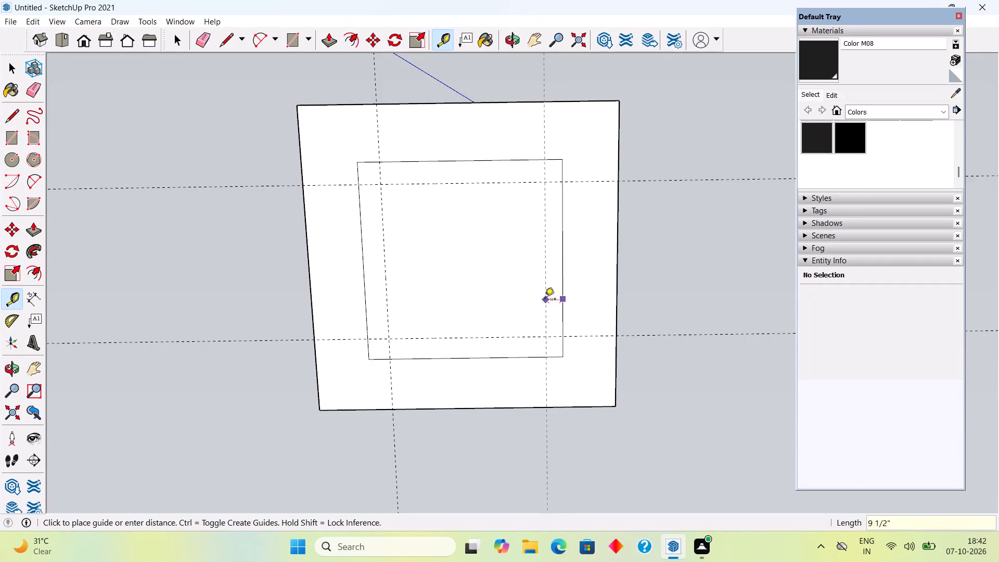
type("1'")
key("Return")
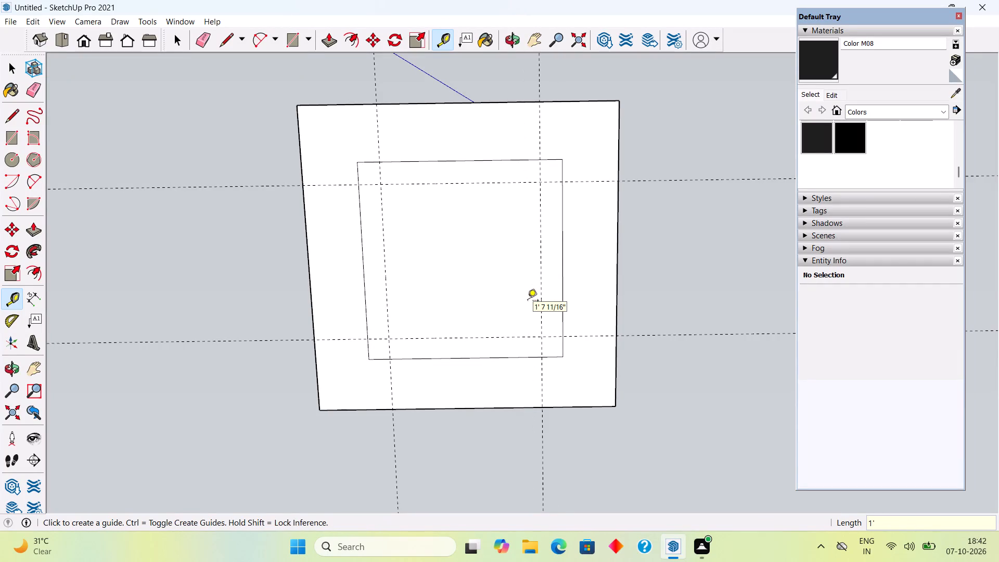
Inside the lower slab group, round all four corners of the inner rectangle with tangent arcs ending at the guides, trimming the corners.
key("space")
key("a")
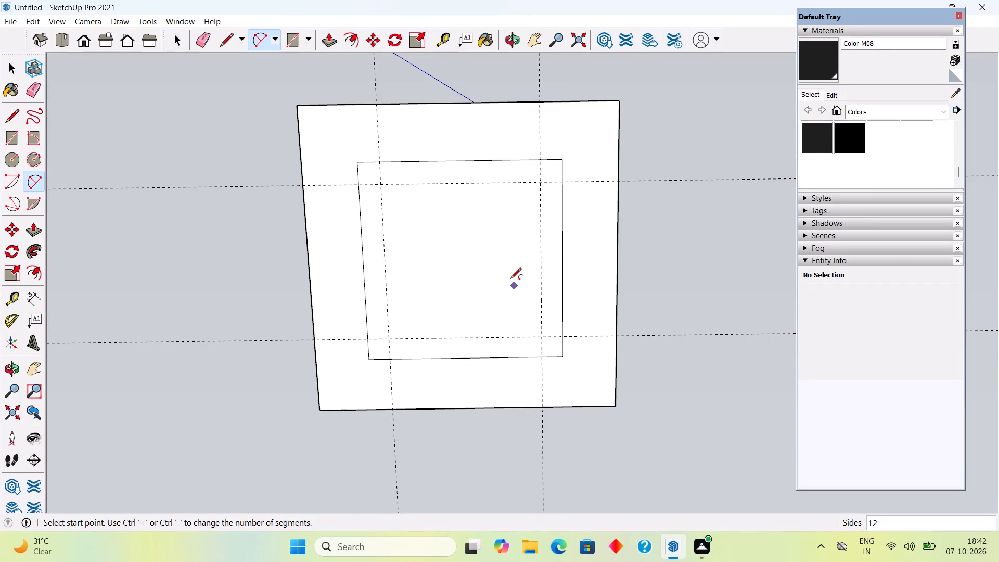
key("space")
triple_click(455, 250)
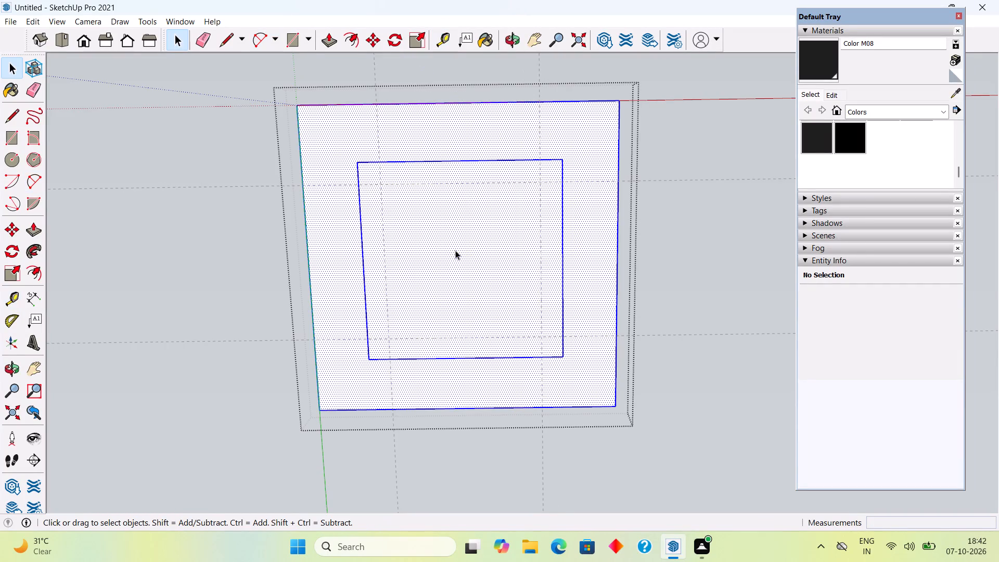
scroll(455, 250, "up", 6)
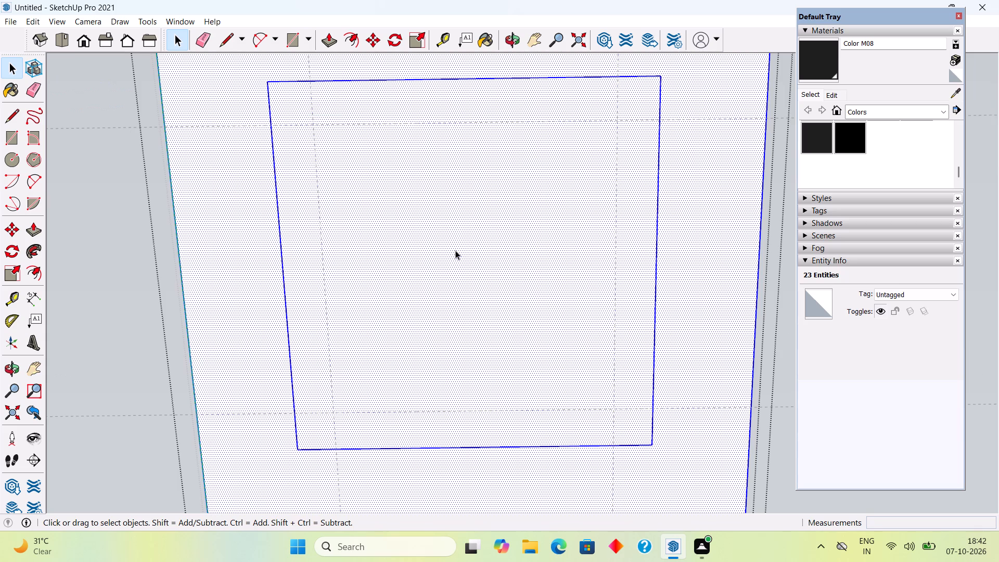
key("a")
left_click(314, 84)
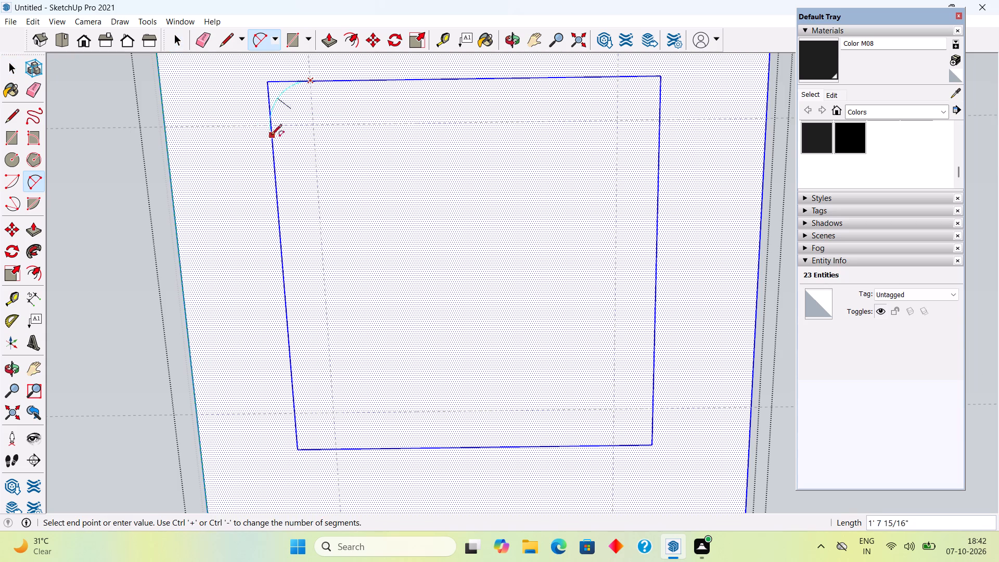
double_click(274, 128)
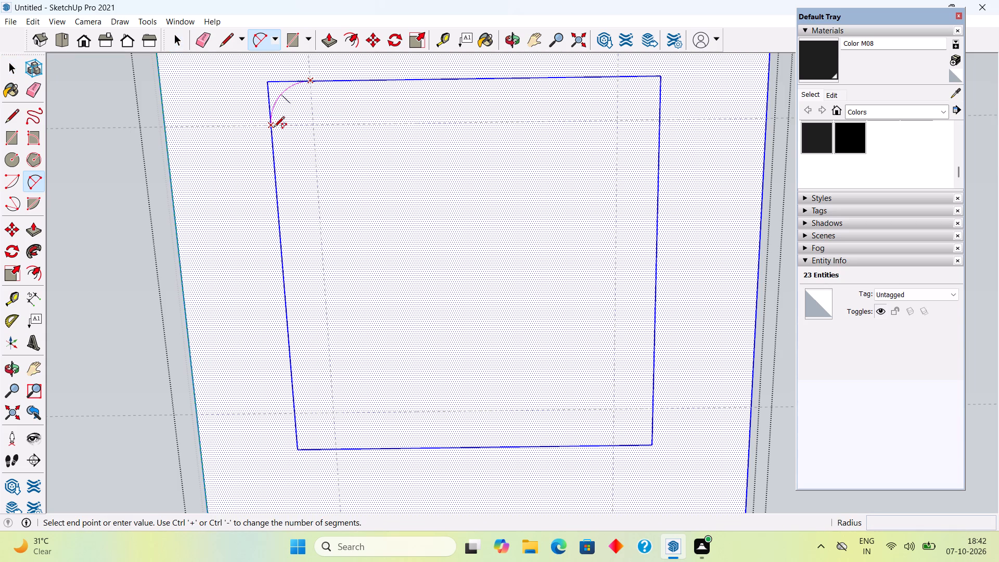
left_click(617, 77)
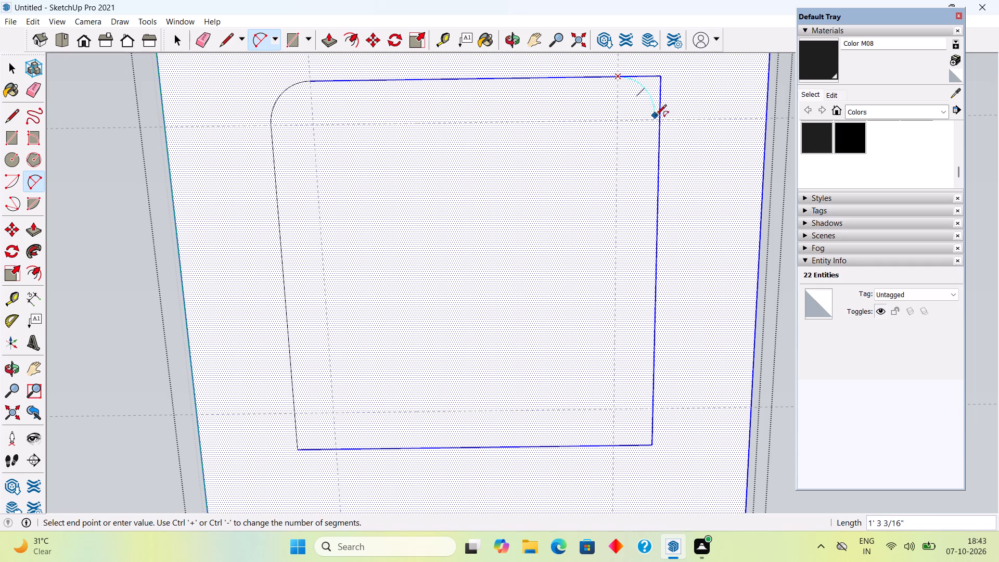
double_click(657, 118)
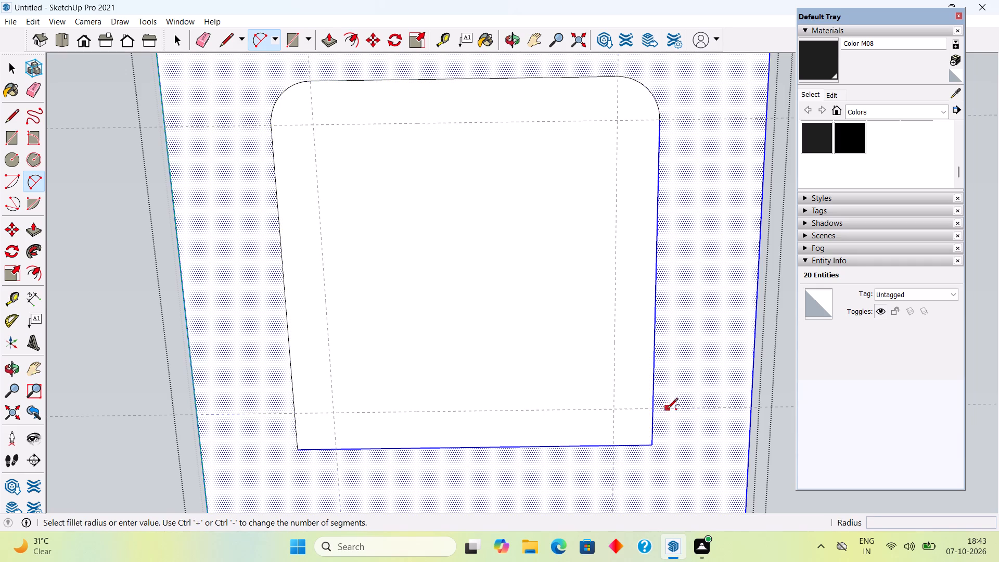
left_click(652, 407)
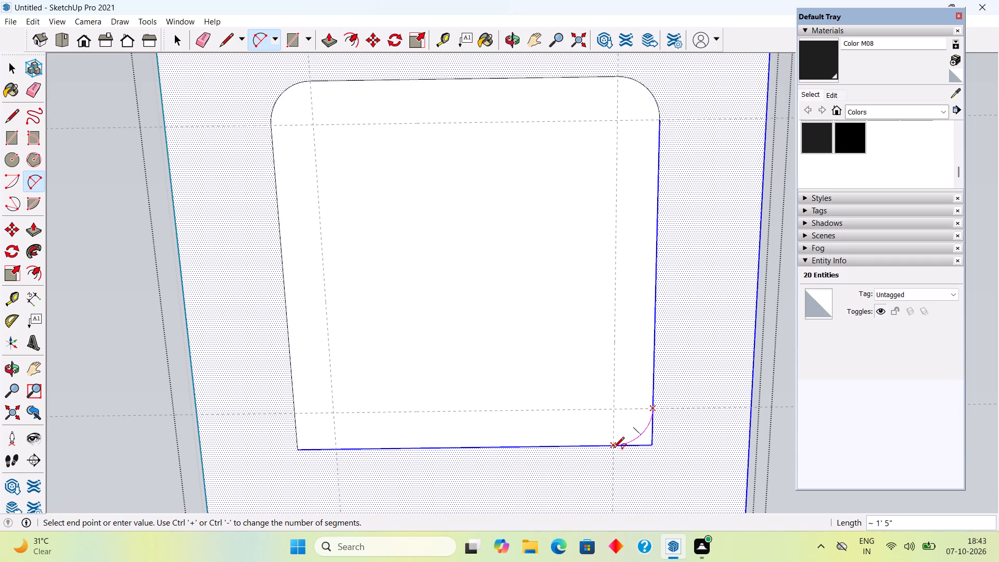
double_click(613, 449)
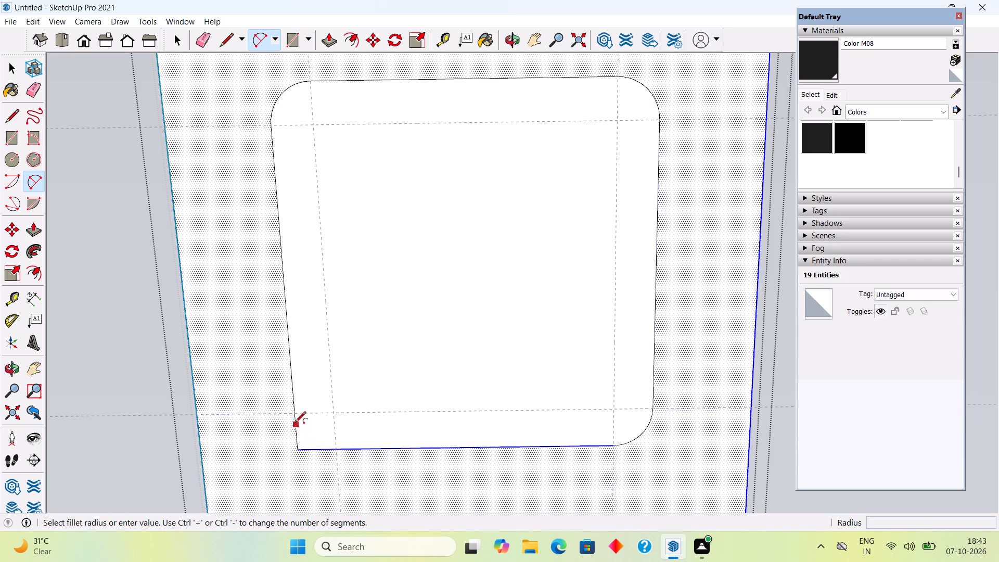
left_click(295, 413)
left_click(336, 448)
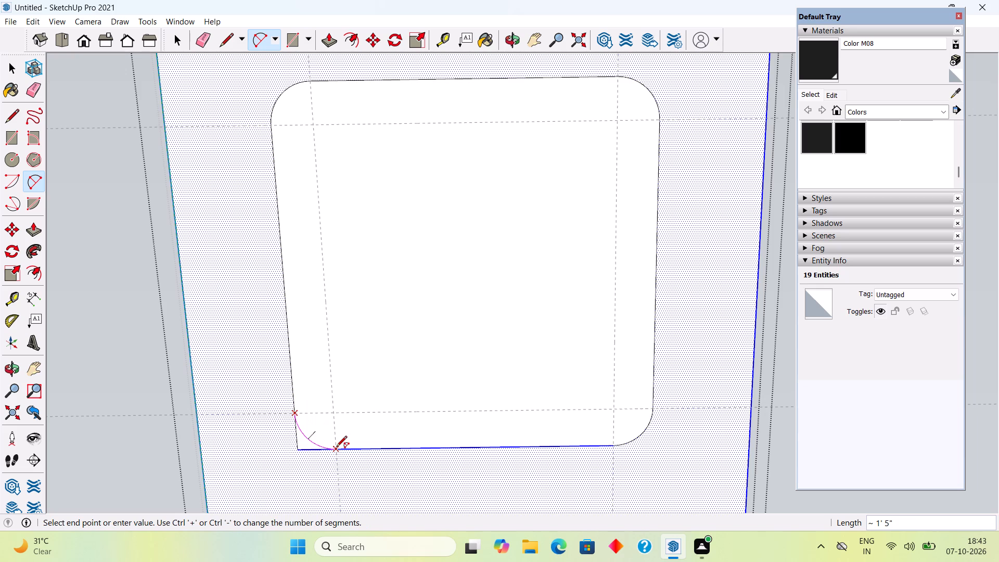
left_click(336, 448)
key("space")
scroll(367, 427, "down", 5)
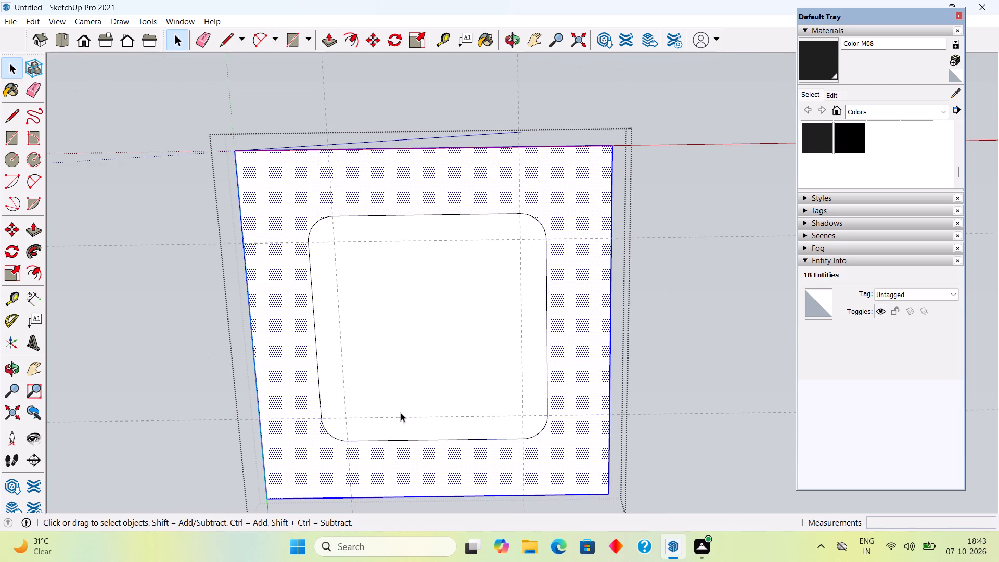
Push the rounded inner face 2" through the lower slab to cut an opening, and close the group.
left_click(442, 373)
middle_click_drag(467, 326, 478, 439)
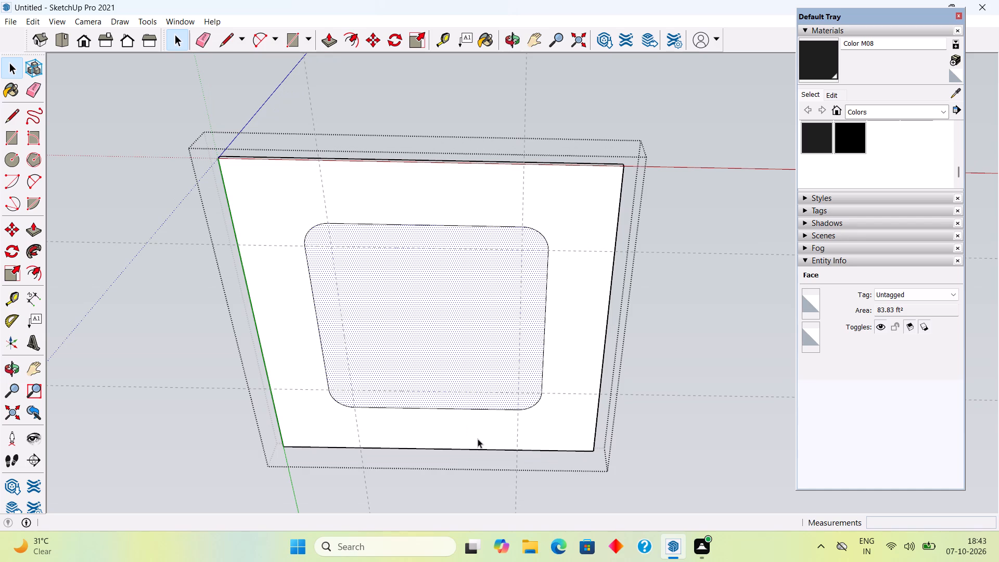
key("p")
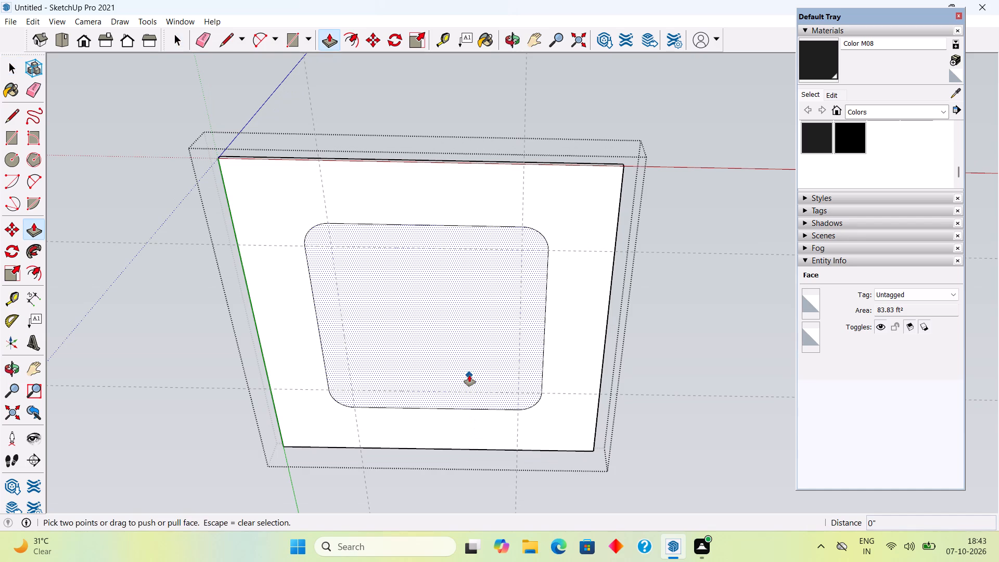
left_click_drag(469, 375, 480, 331)
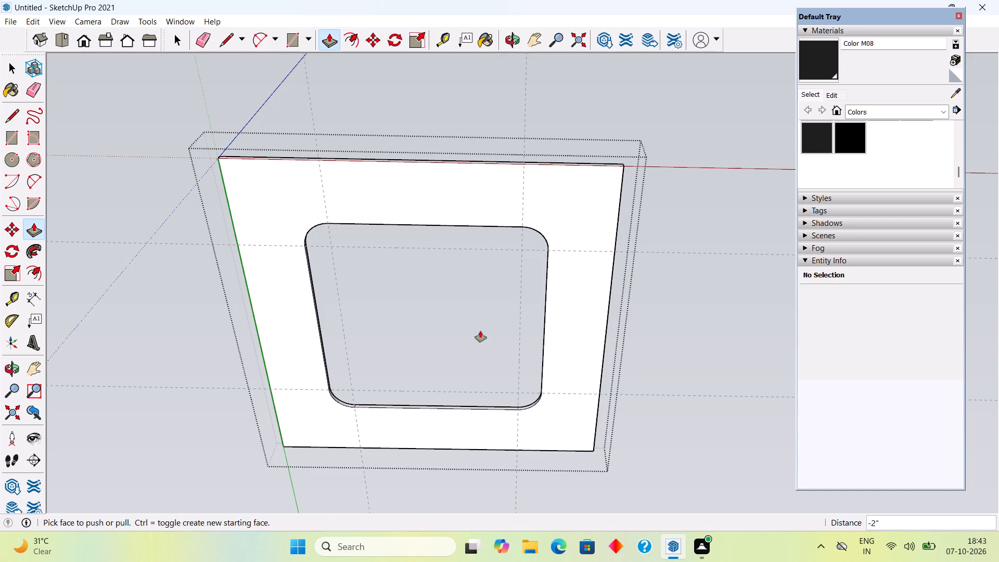
key("space")
middle_click_drag(478, 309, 497, 520)
scroll(497, 520, "down", 4)
middle_click_drag(468, 256, 488, 409)
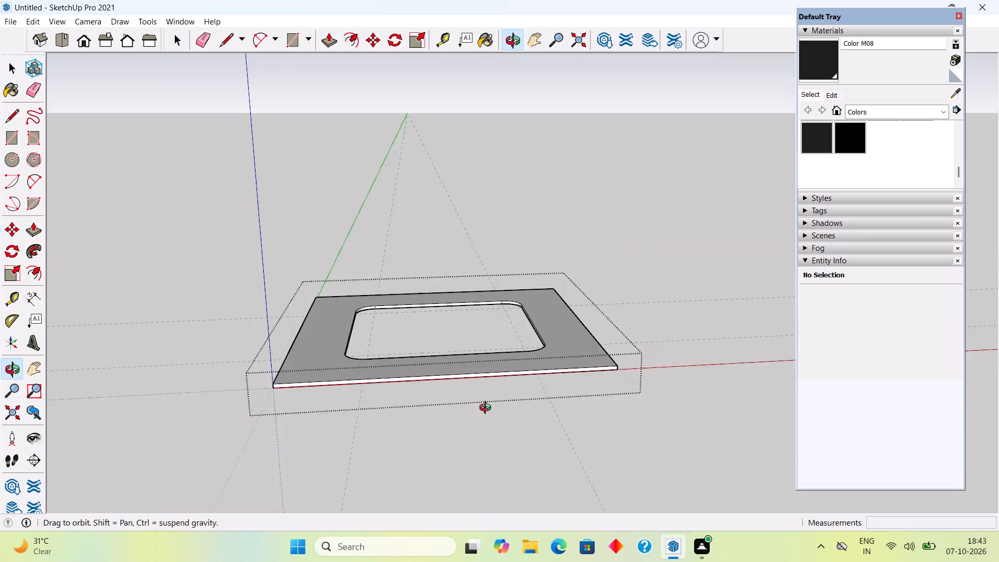
middle_click_drag(488, 409, 490, 420)
left_click(410, 205)
Delete all guides from the model.
middle_click_drag(427, 299, 404, 352)
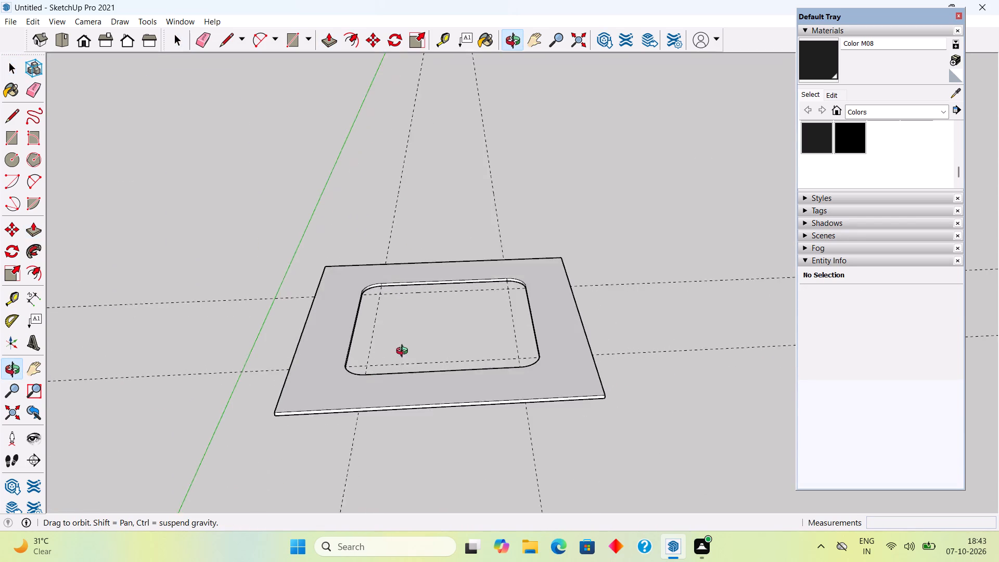
middle_click_drag(404, 352, 413, 433)
scroll(413, 433, "up", 1)
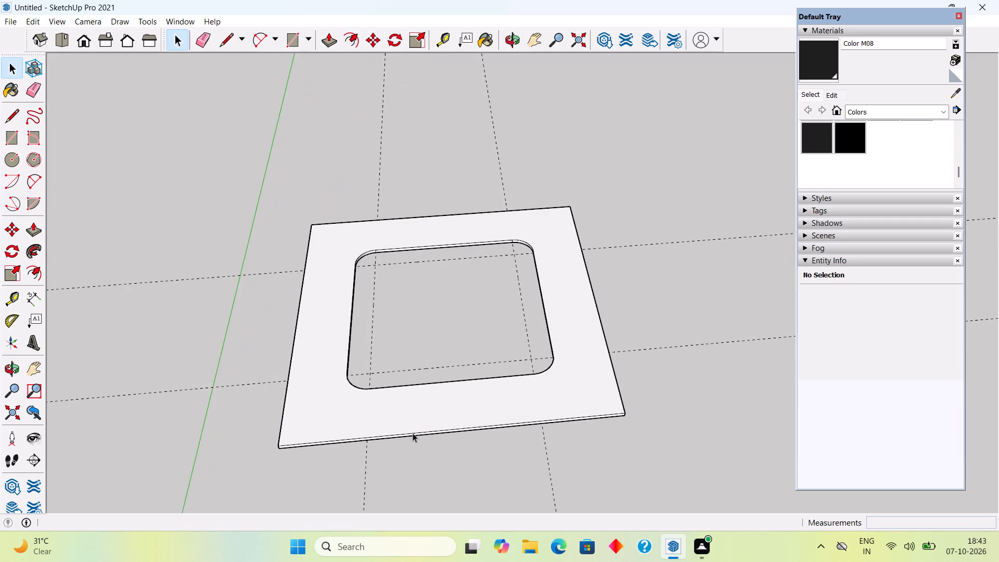
left_click(32, 23)
left_click(73, 135)
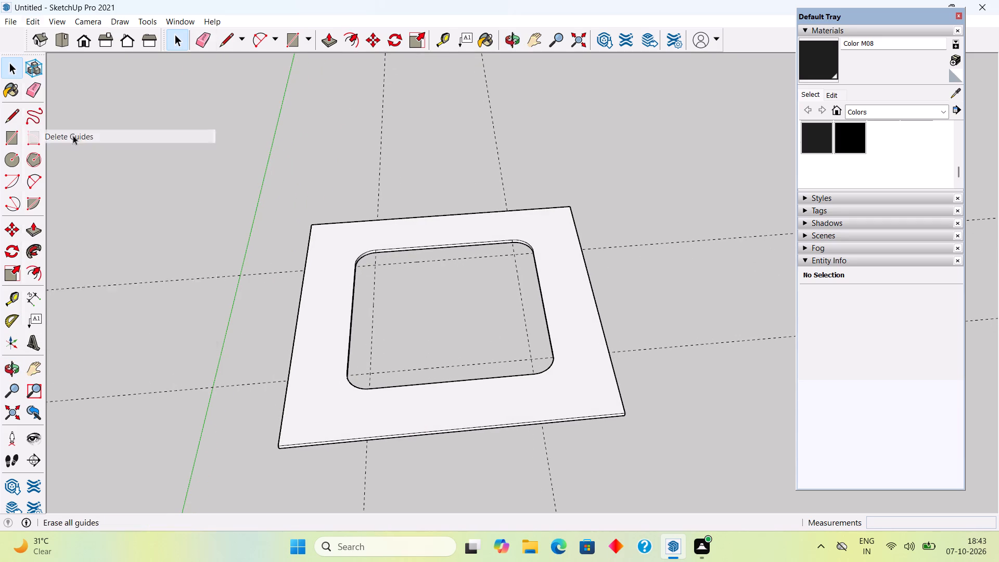
Unhide all hidden geometry to bring back the rest of the room.
left_click(29, 20)
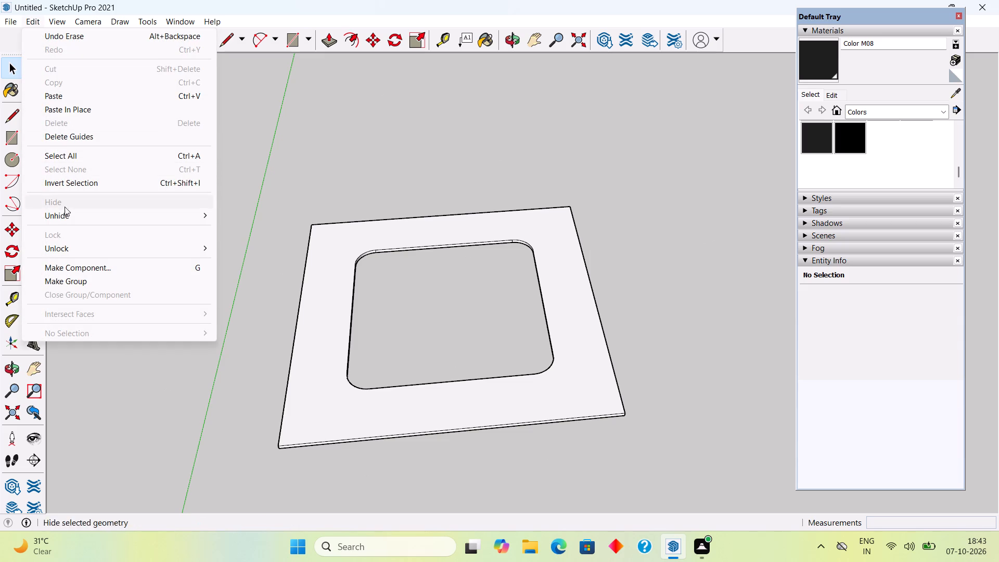
left_click(62, 211)
left_click(209, 216)
left_click(235, 241)
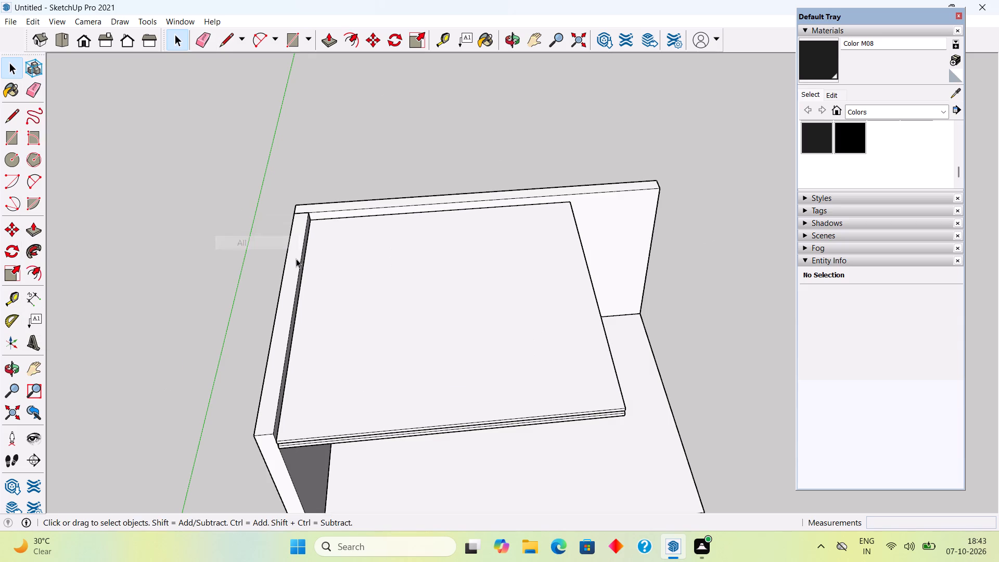
Hide the upper ceiling slab group covering the slab with the rounded opening.
middle_click_drag(344, 289, 326, 13)
scroll(401, 249, "up", 2)
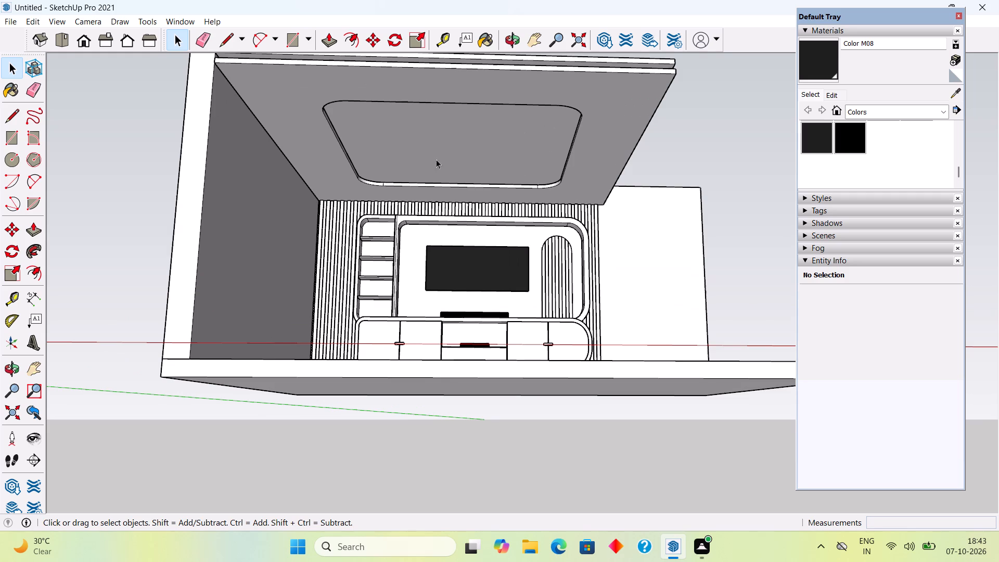
middle_click_drag(484, 157, 430, 276)
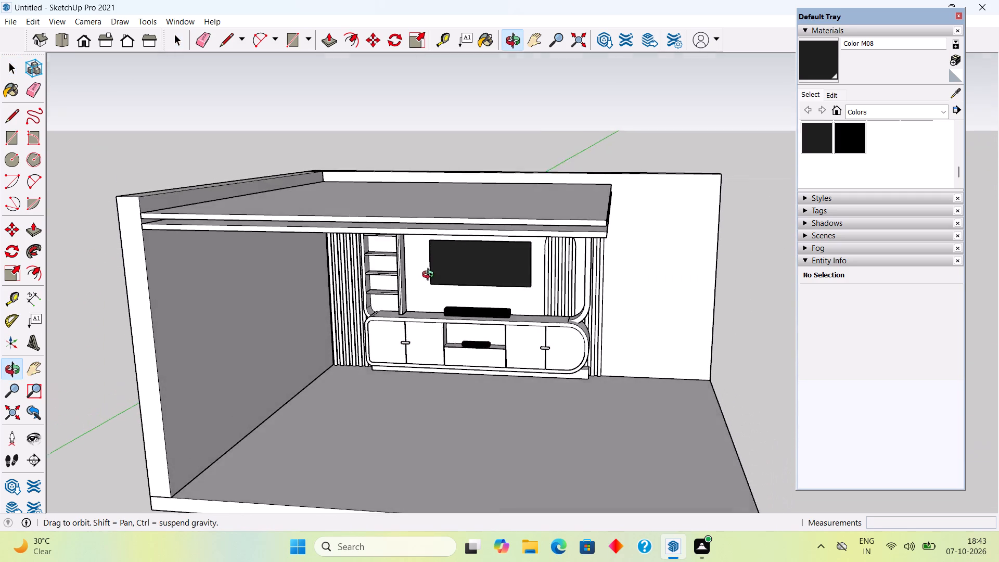
middle_click_drag(430, 276, 428, 339)
left_click(418, 303)
right_click(418, 302)
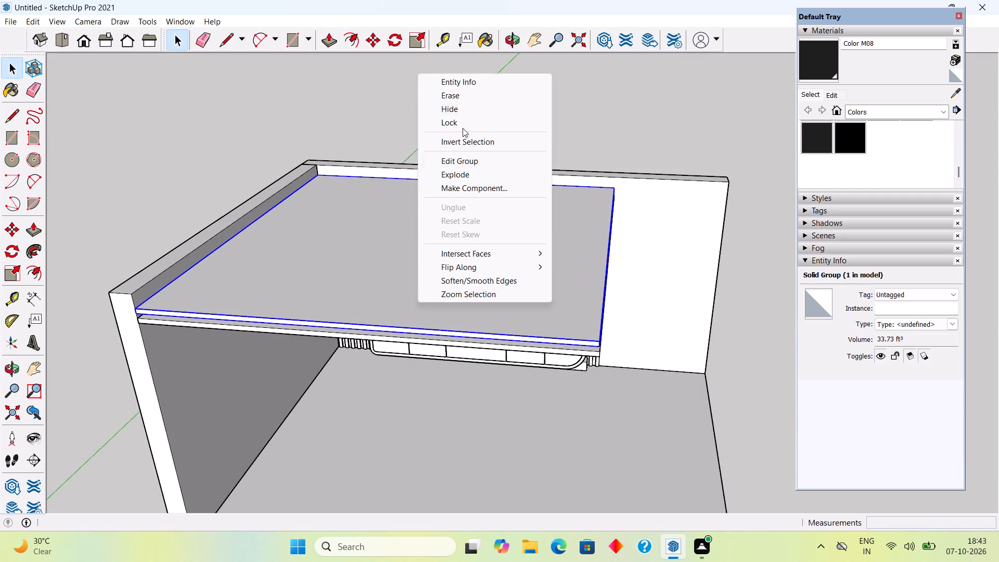
left_click(465, 109)
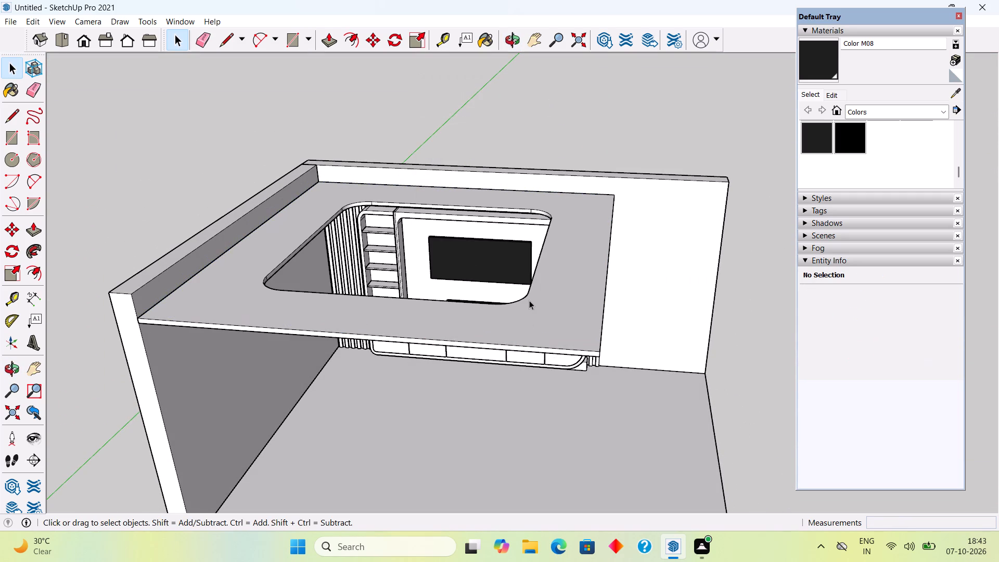
Open the lower slab group and pull its top face up 2" to thicken the slab around the opening.
left_click(537, 300)
triple_click(556, 300)
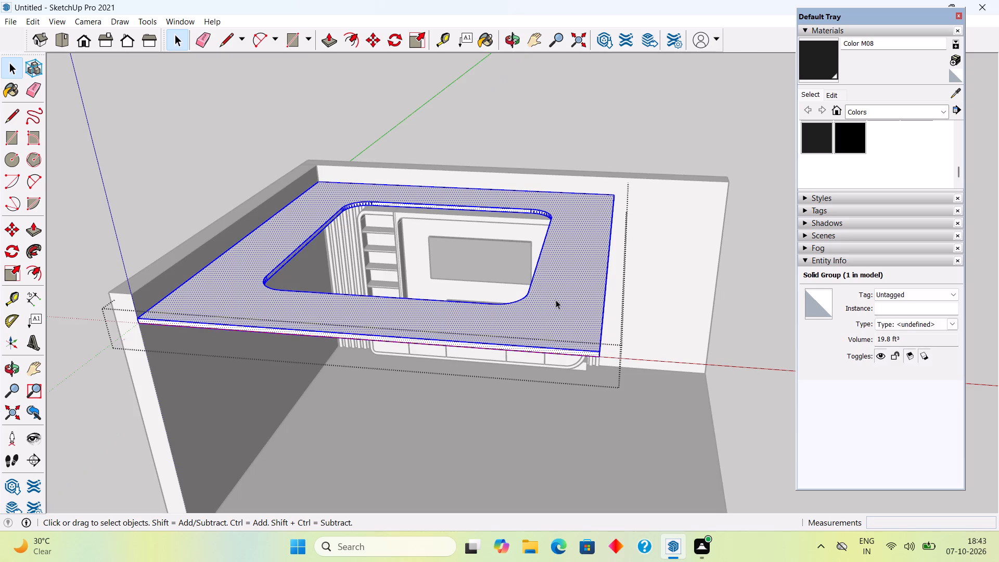
key("p")
left_click(556, 300)
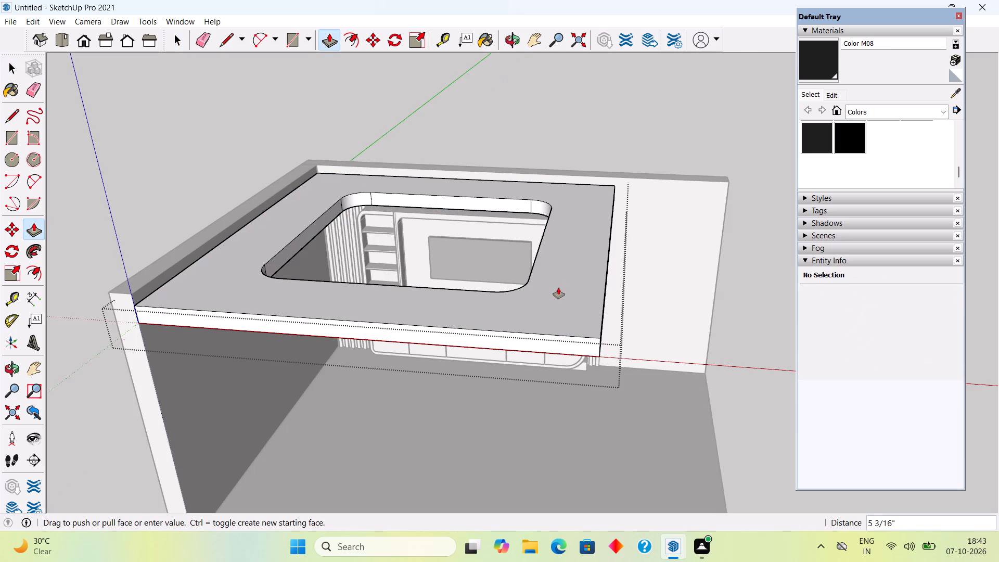
type("2\"")
key("Return")
key("space")
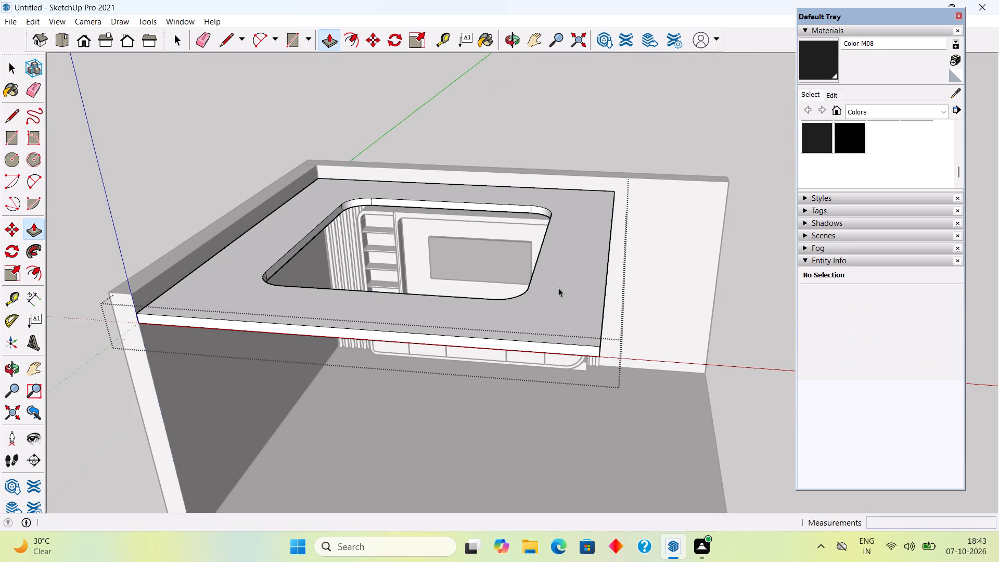
Close the lower ceiling slab group.
scroll(528, 340, "down", 1)
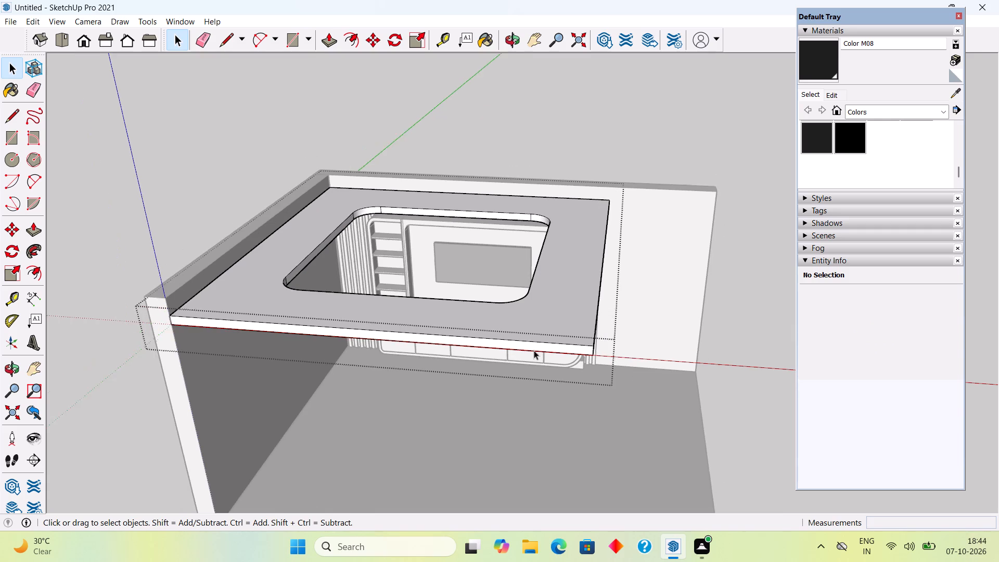
scroll(534, 350, "down", 2)
middle_click_drag(528, 378, 554, 199)
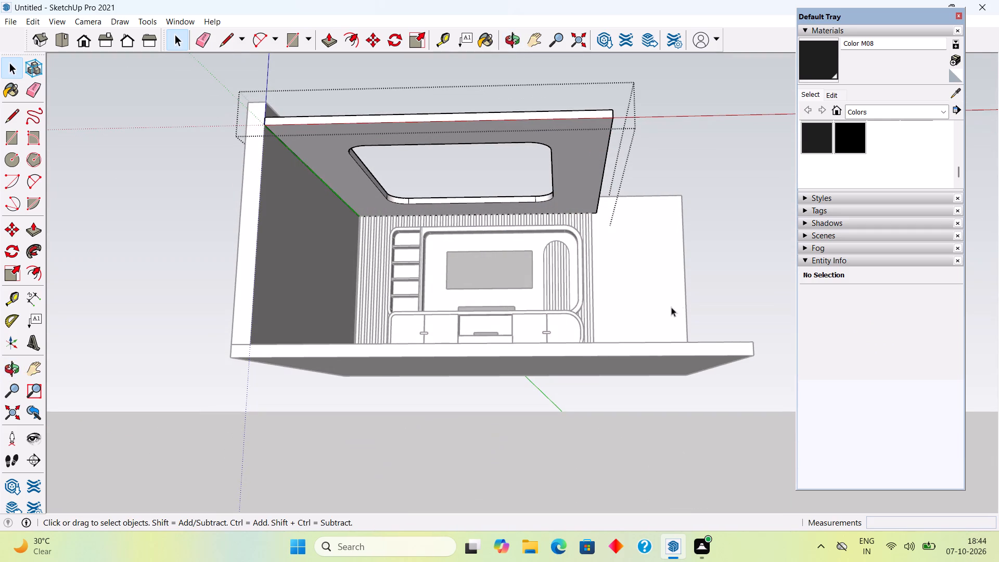
left_click(710, 272)
Open the wall group behind the TV unit and push its free end face in about 5', flush with the ceiling slab's edge.
middle_click_drag(612, 286, 490, 369)
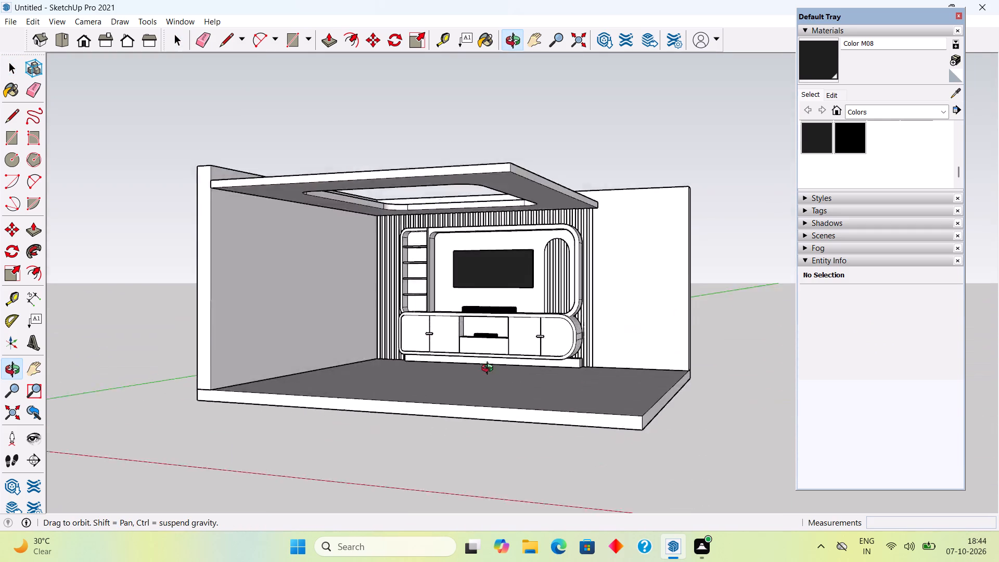
middle_click_drag(490, 369, 332, 432)
scroll(661, 349, "up", 4)
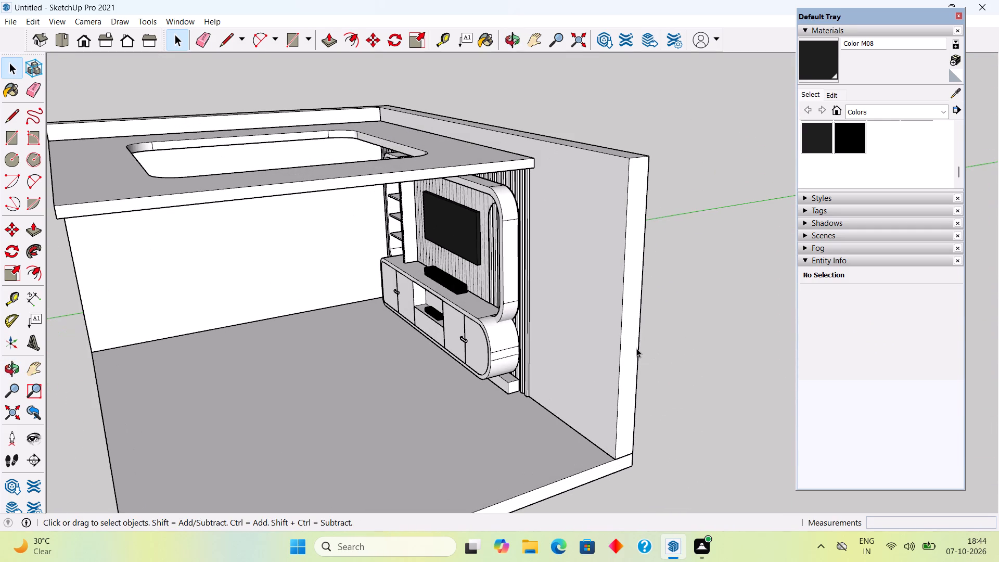
triple_click(636, 348)
key("p")
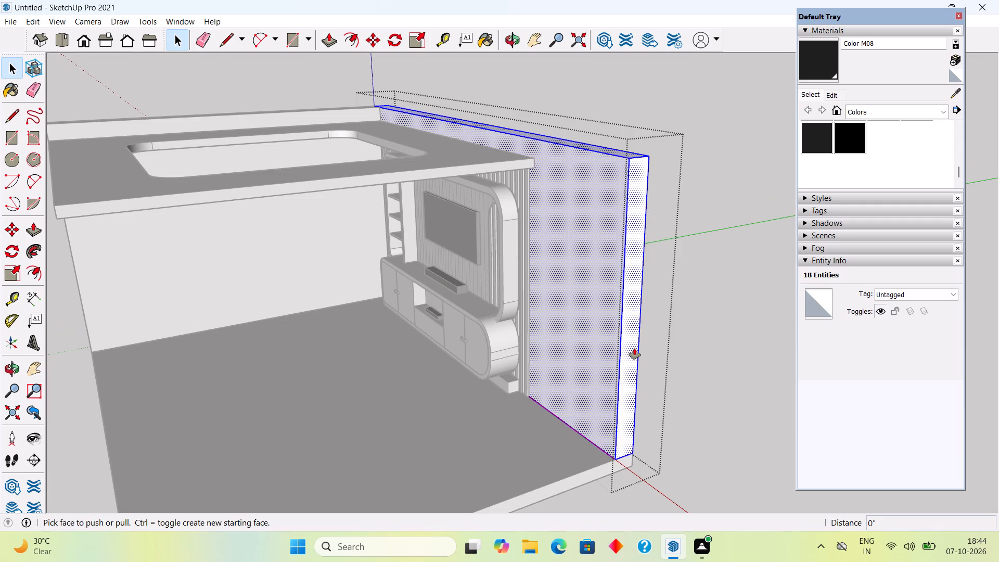
left_click(634, 348)
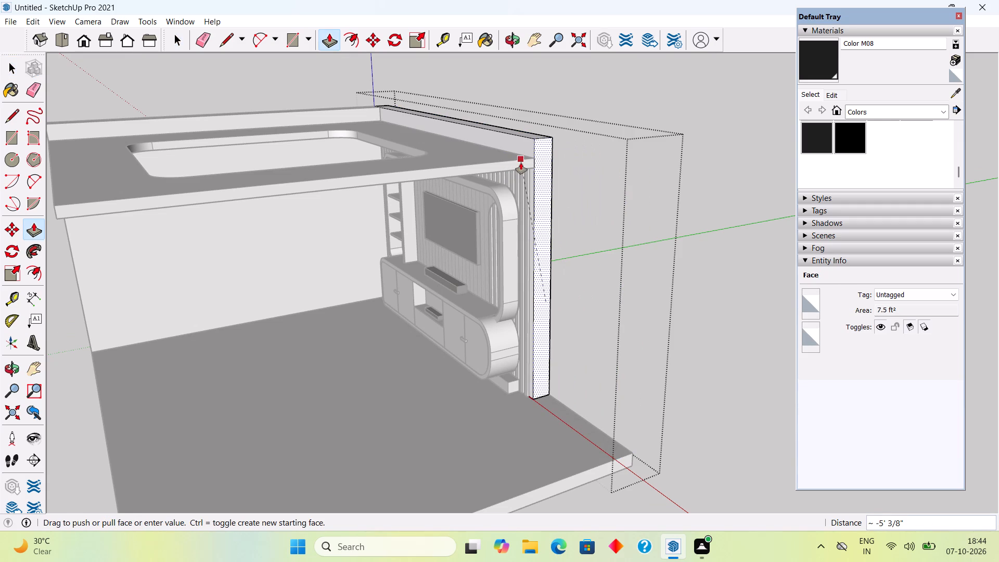
left_click(521, 162)
key("space")
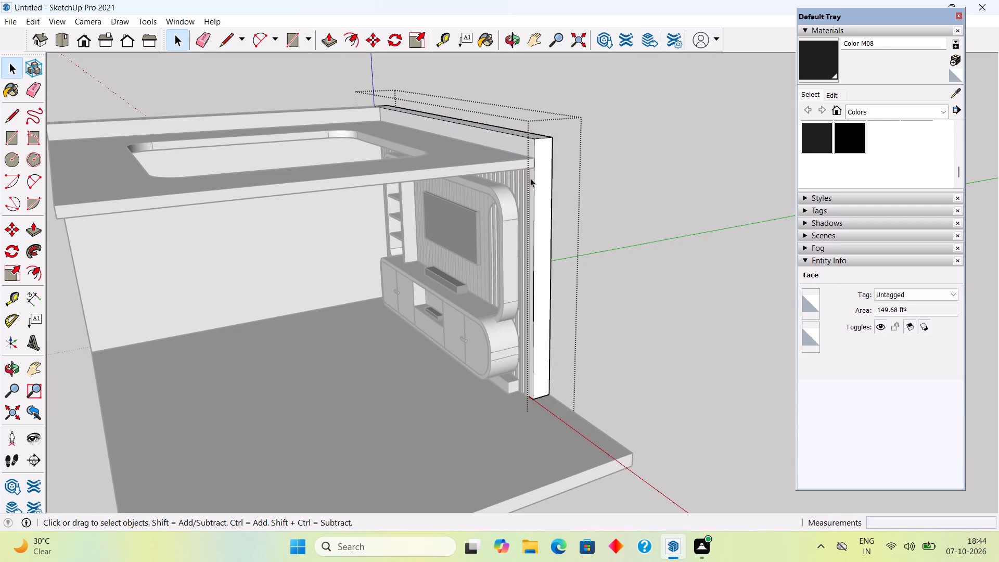
left_click(607, 232)
Unhide all hidden geometry to bring back the upper ceiling slab.
middle_click_drag(535, 404, 782, 389)
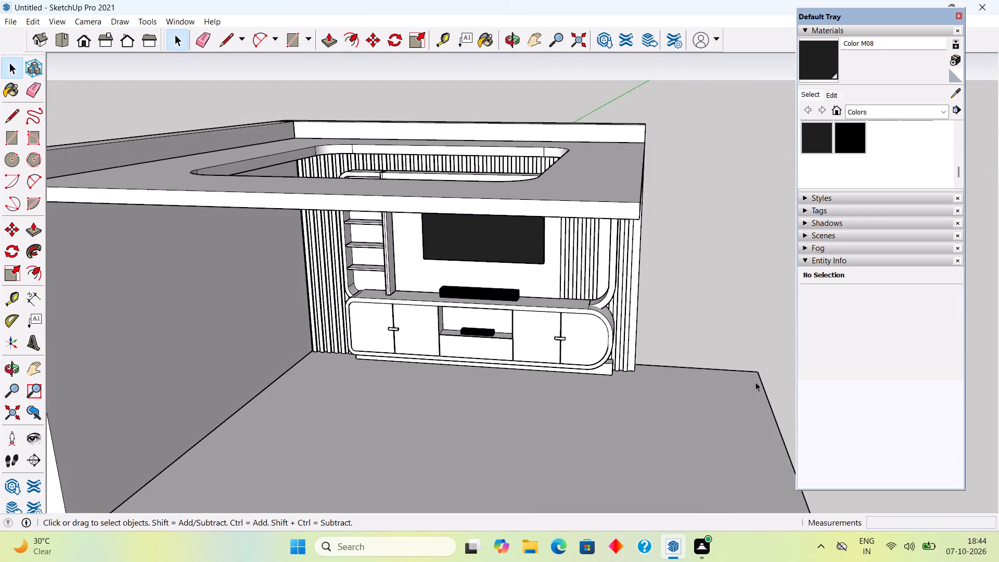
middle_click_drag(527, 348, 683, 378)
scroll(674, 378, "down", 2)
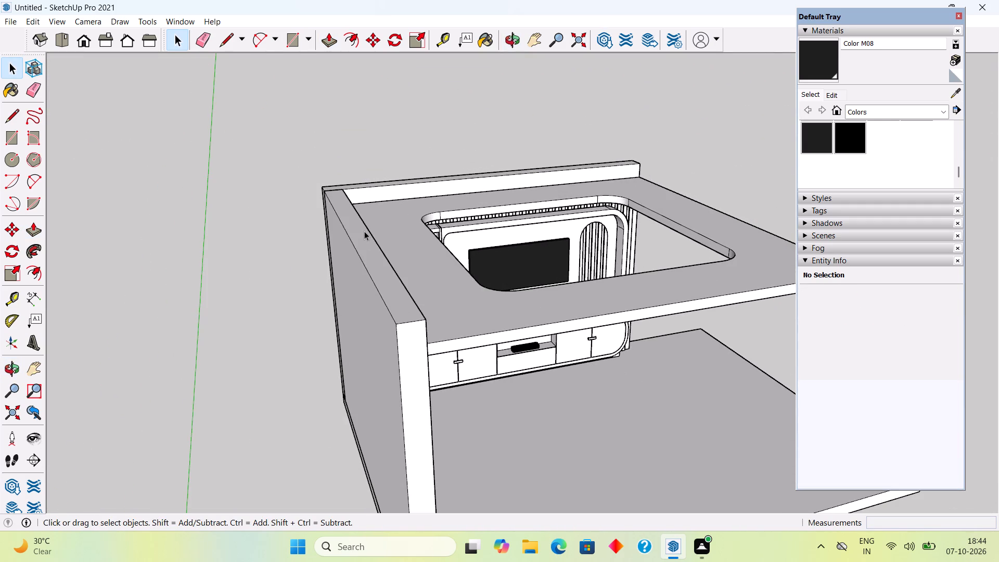
left_click(34, 24)
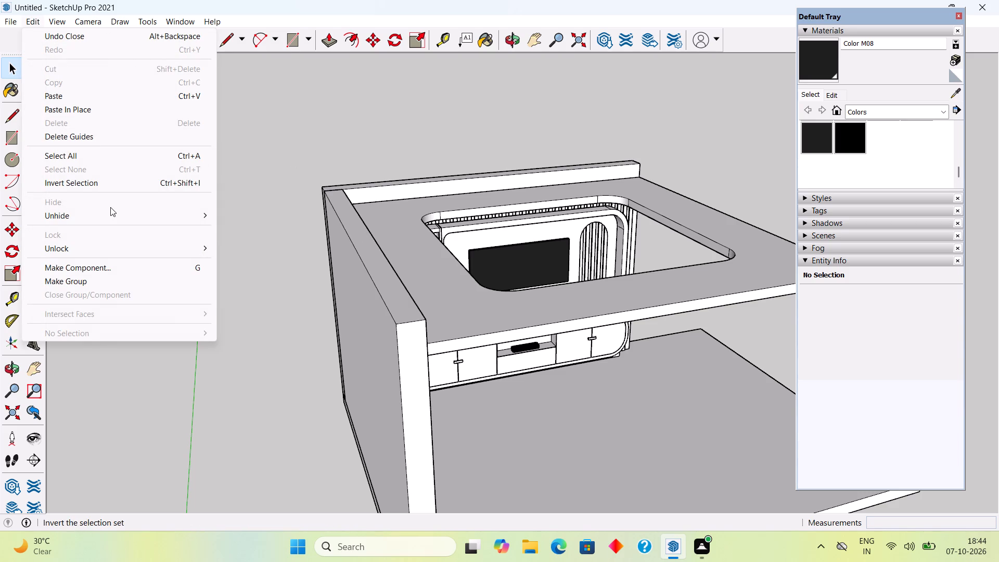
left_click(116, 213)
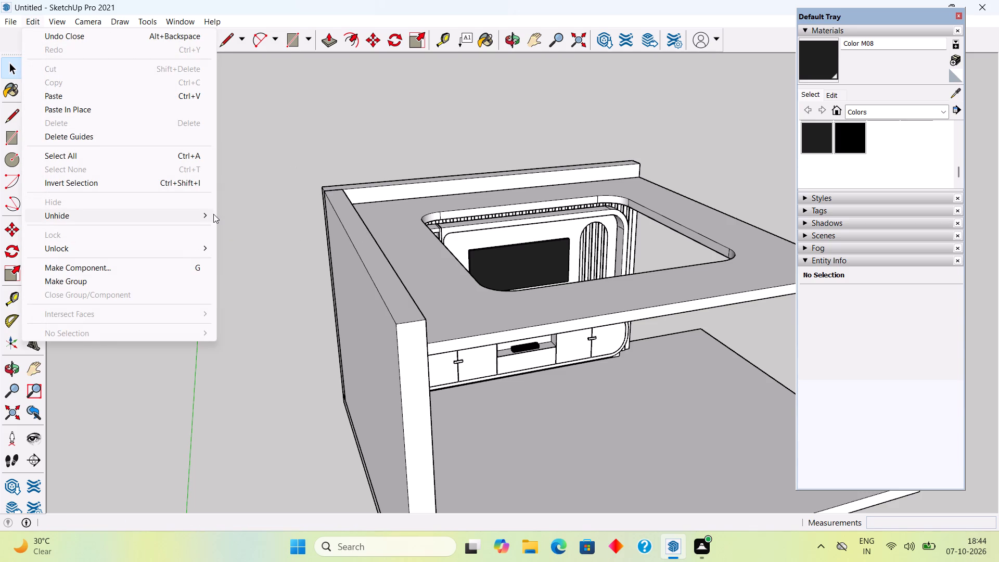
left_click(212, 214)
left_click(232, 241)
Move the upper ceiling slab group straight up 2" to leave a gap above the lower slab.
middle_click_drag(418, 254, 233, 175)
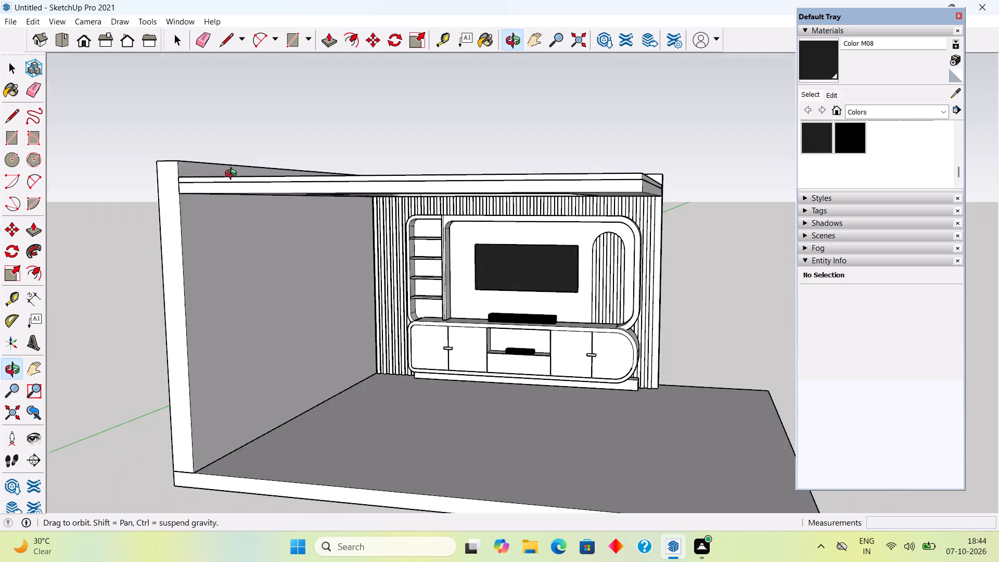
middle_click_drag(233, 175, 212, 111)
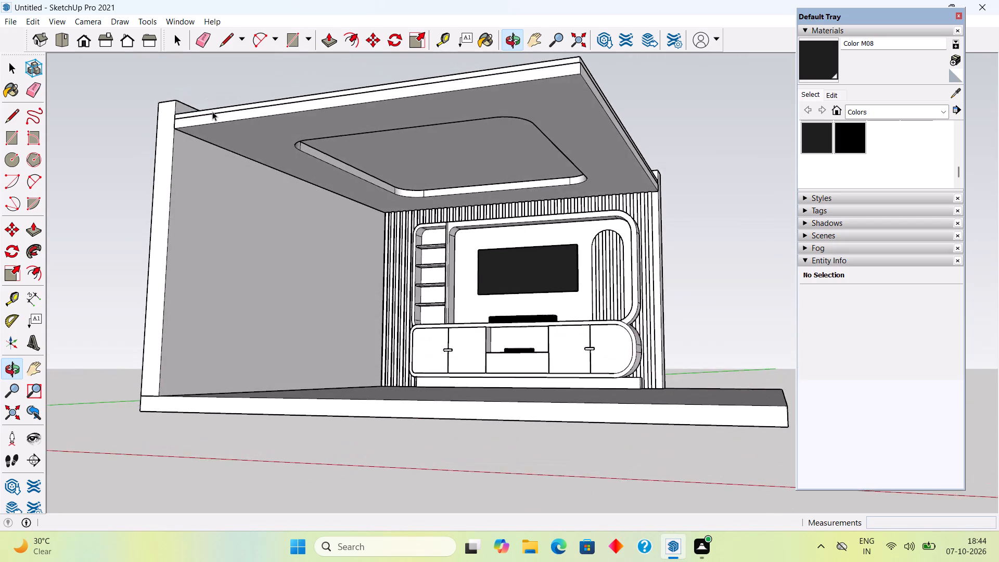
scroll(212, 111, "down", 4)
scroll(252, 199, "down", 1)
middle_click_drag(268, 184, 326, 156)
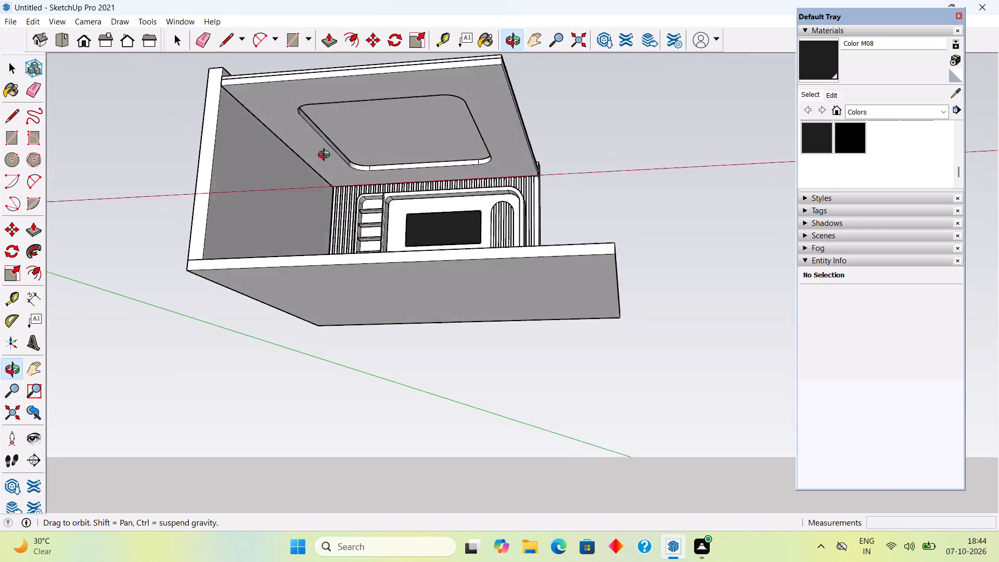
middle_click_drag(326, 156, 113, 354)
scroll(399, 204, "up", 5)
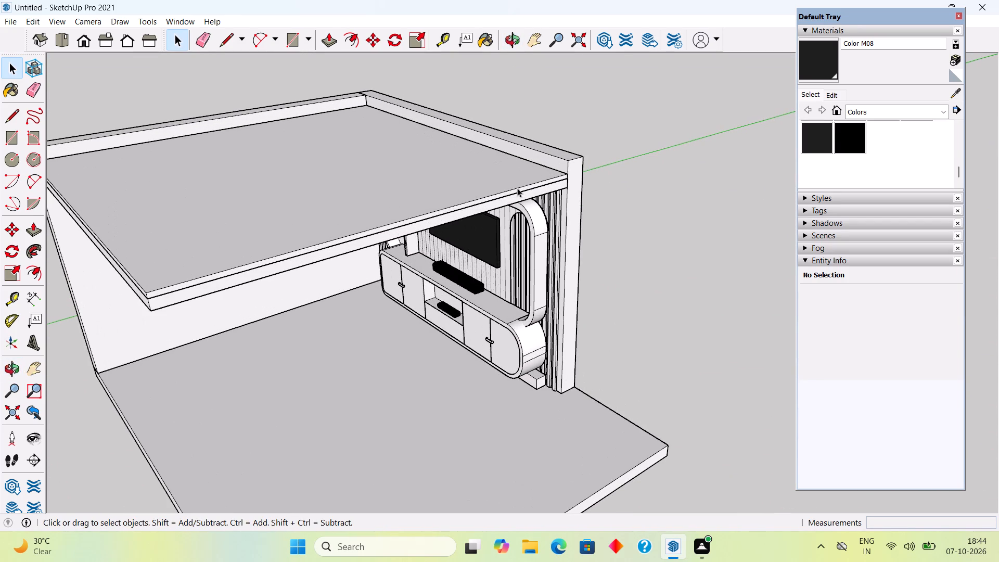
left_click(517, 188)
scroll(520, 185, "up", 11)
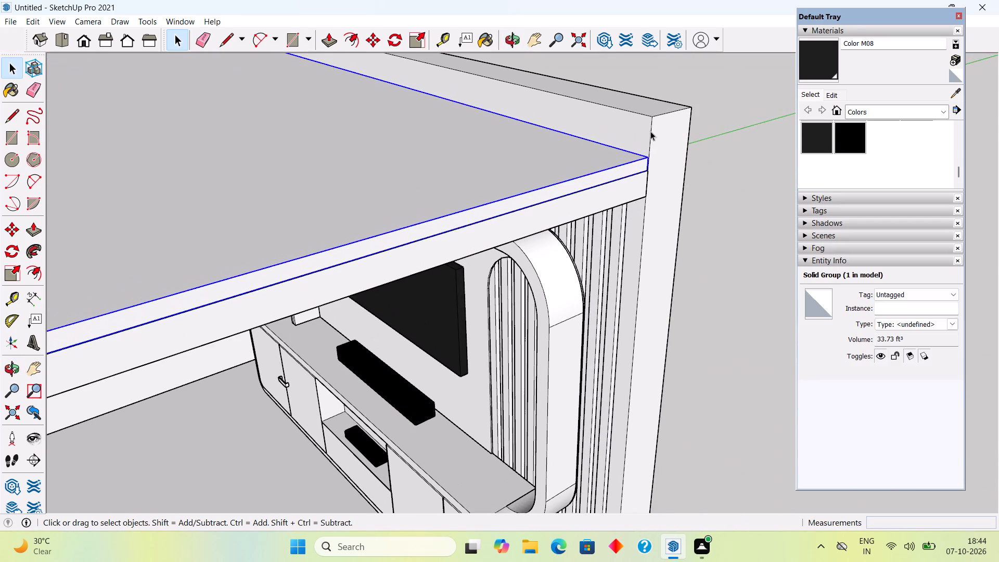
key("m")
left_click(649, 157)
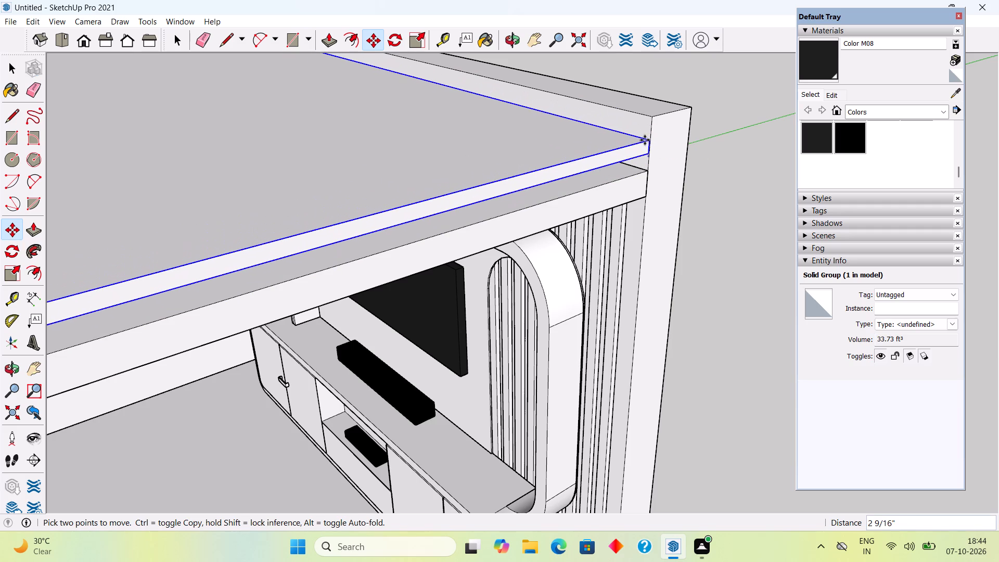
scroll(645, 140, "up", 7)
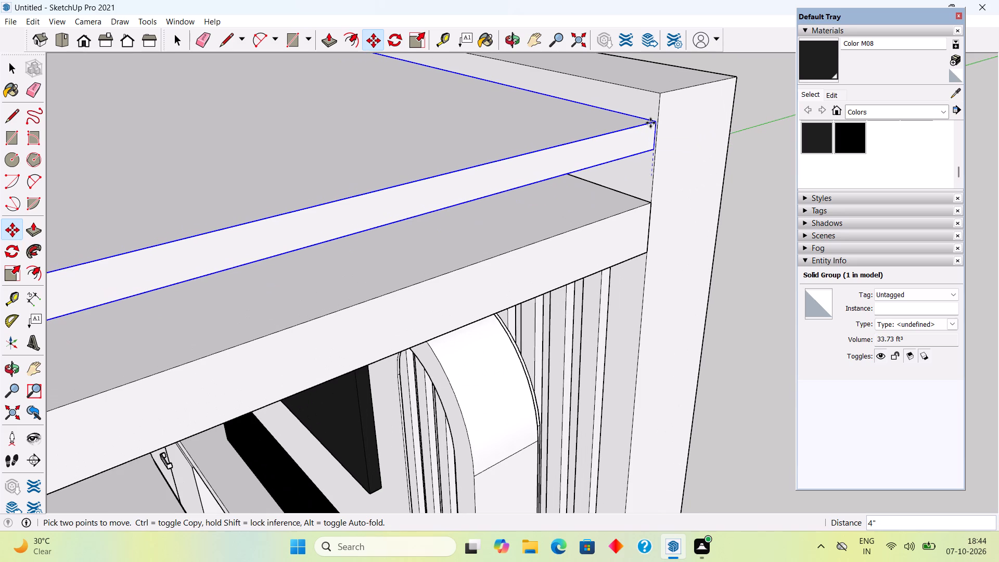
type("2\"")
key("Return")
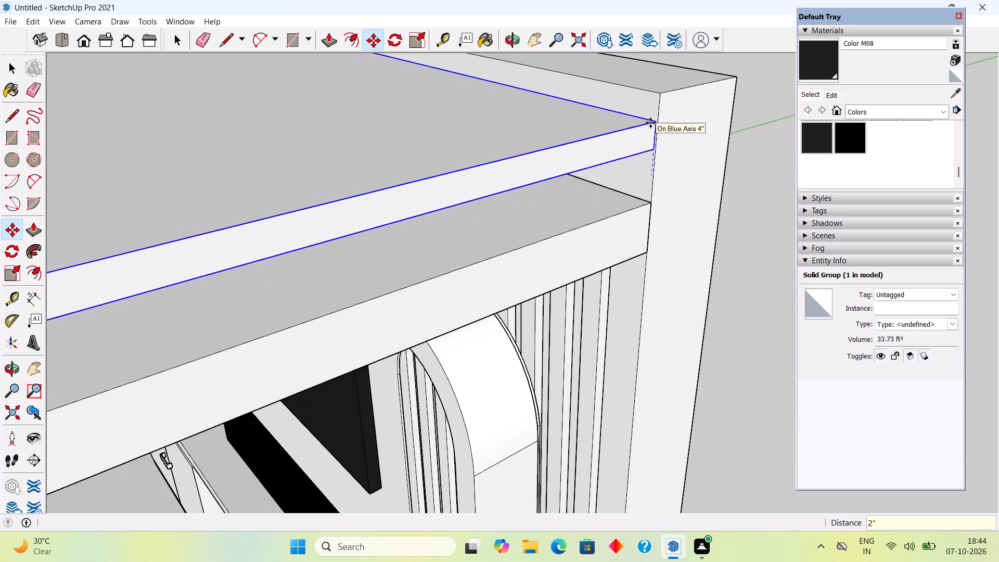
key("space")
scroll(651, 144, "down", 1)
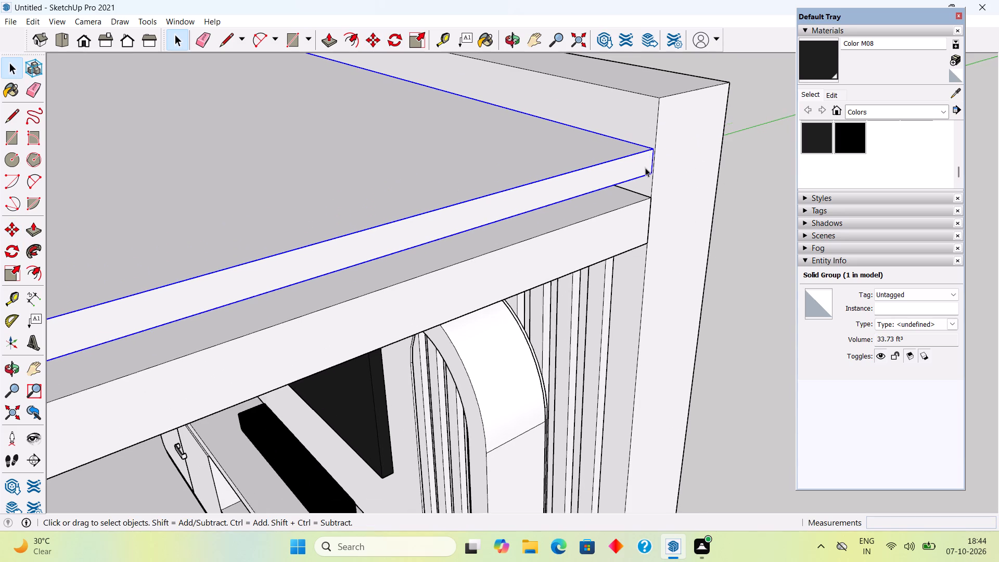
scroll(645, 168, "down", 2)
scroll(617, 240, "down", 13)
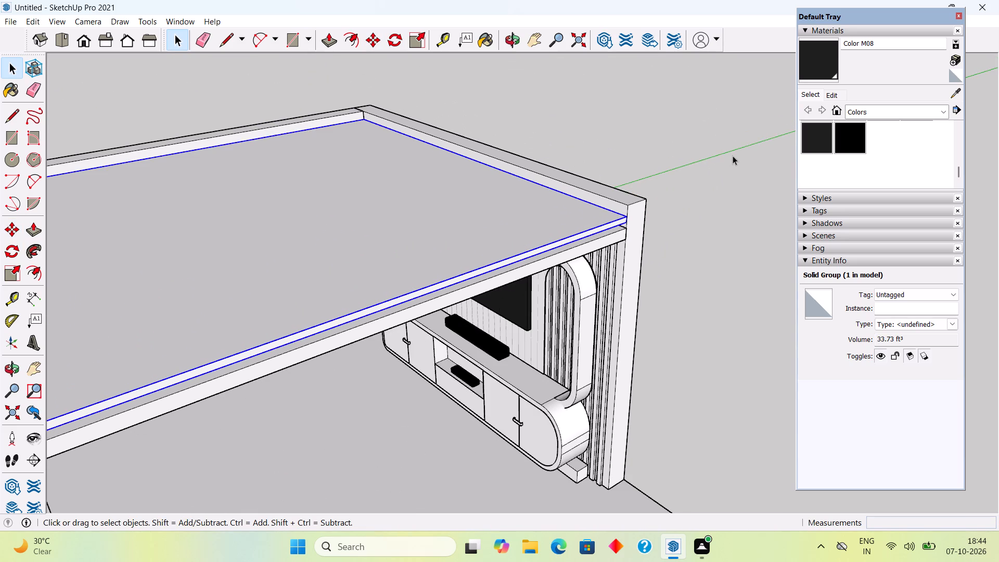
left_click(733, 155)
Examine the gap between the two ceiling slabs and the rounded opening from the front and from below.
scroll(506, 352, "down", 4)
middle_click_drag(459, 386, 487, 373)
scroll(485, 374, "down", 1)
middle_click_drag(487, 373, 640, 307)
middle_click_drag(555, 324, 608, 176)
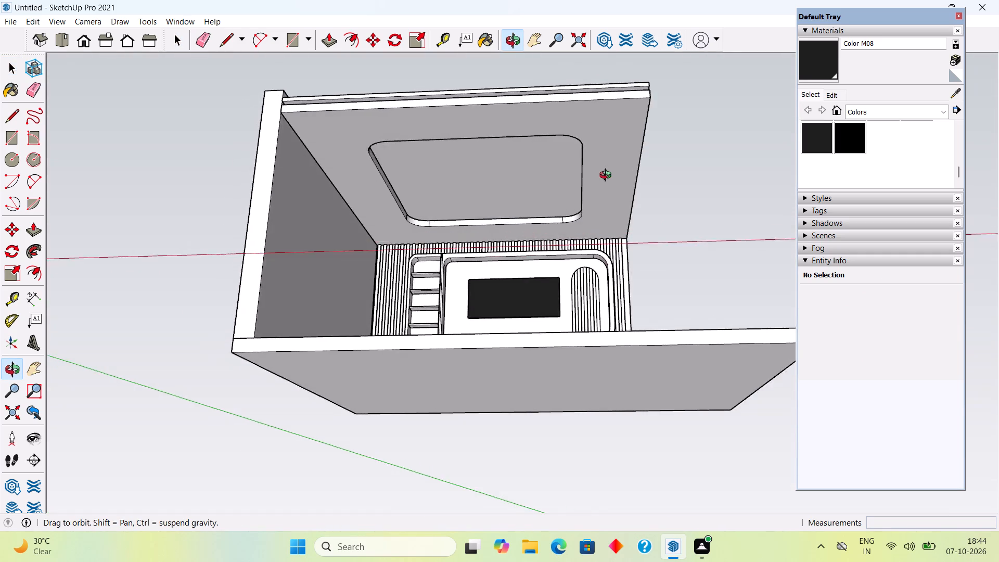
middle_click_drag(608, 176, 709, 285)
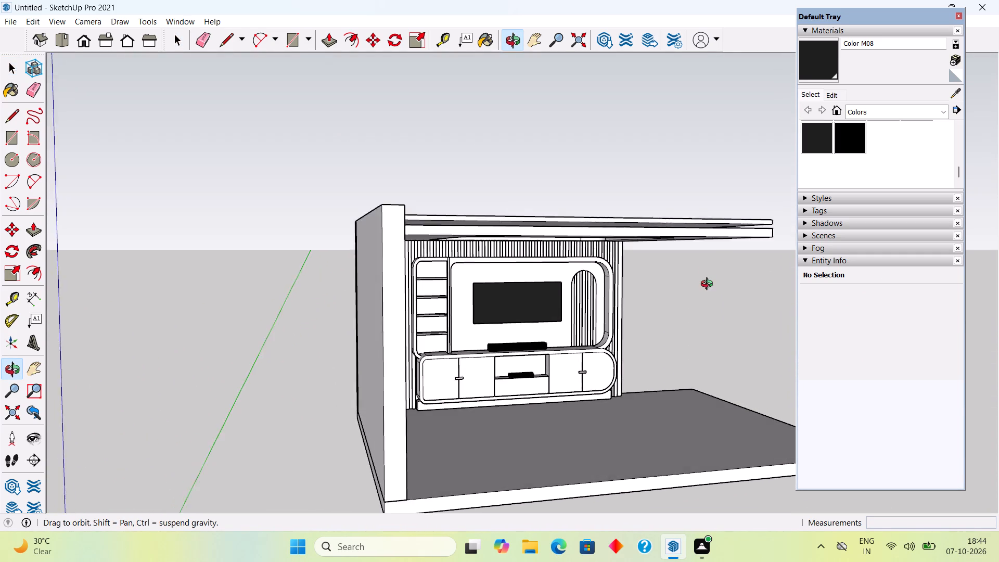
middle_click_drag(709, 285, 622, 220)
middle_click_drag(367, 211, 270, 246)
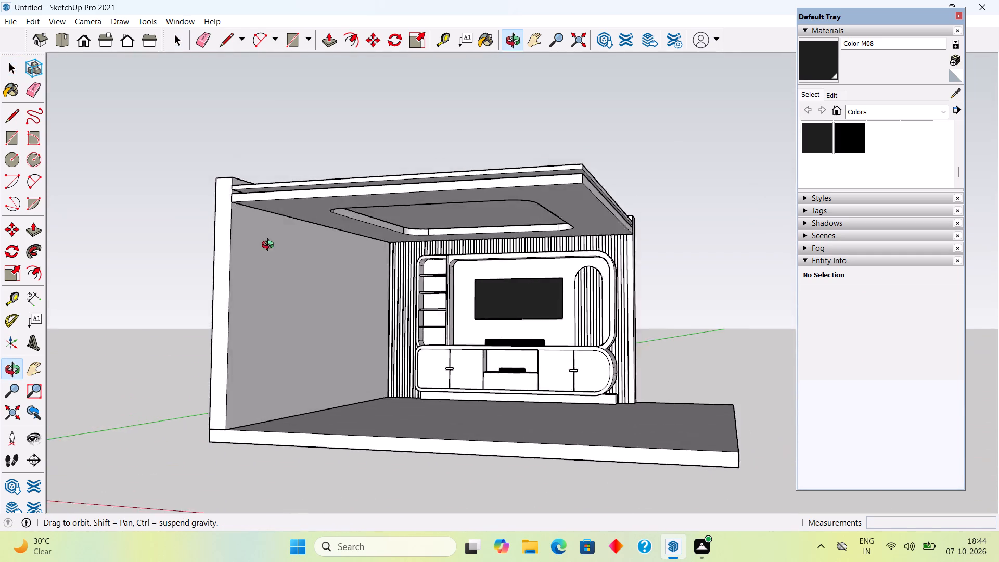
middle_click_drag(270, 246, 227, 252)
scroll(330, 234, "up", 9)
middle_click_drag(391, 206, 381, 233)
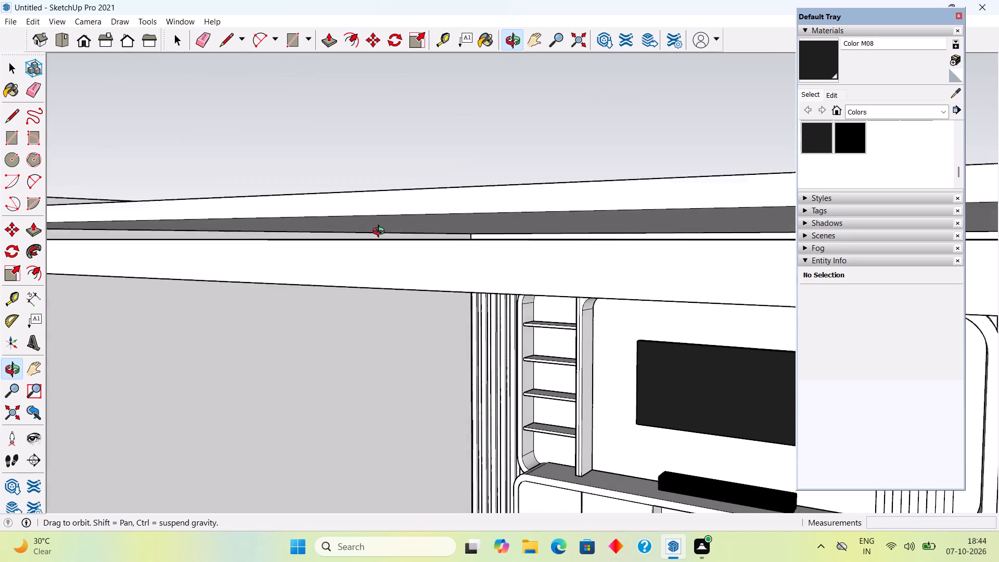
middle_click_drag(381, 233, 288, 227)
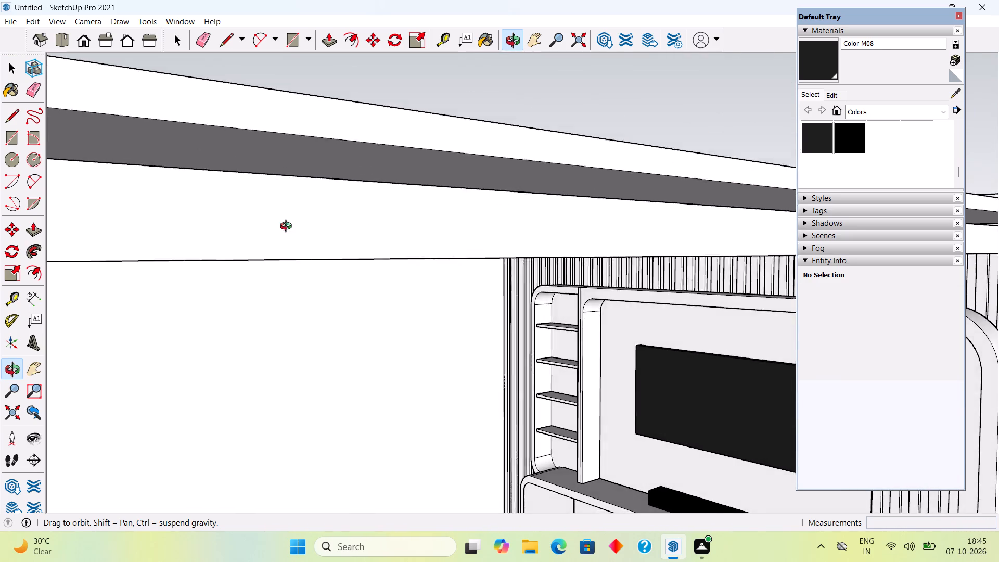
middle_click_drag(288, 227, 375, 190)
scroll(375, 190, "down", 5)
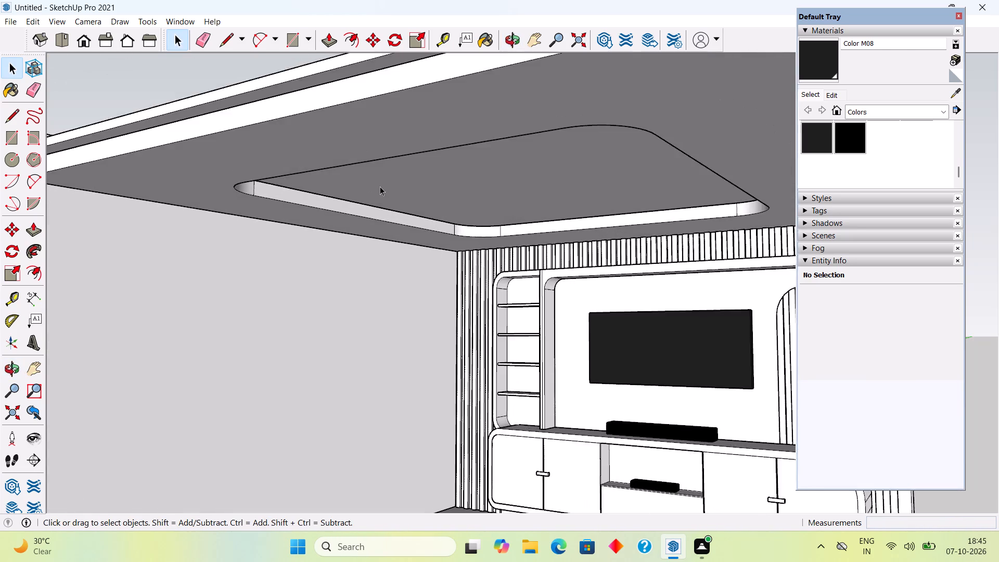
scroll(380, 186, "down", 3)
middle_click_drag(389, 182, 470, 173)
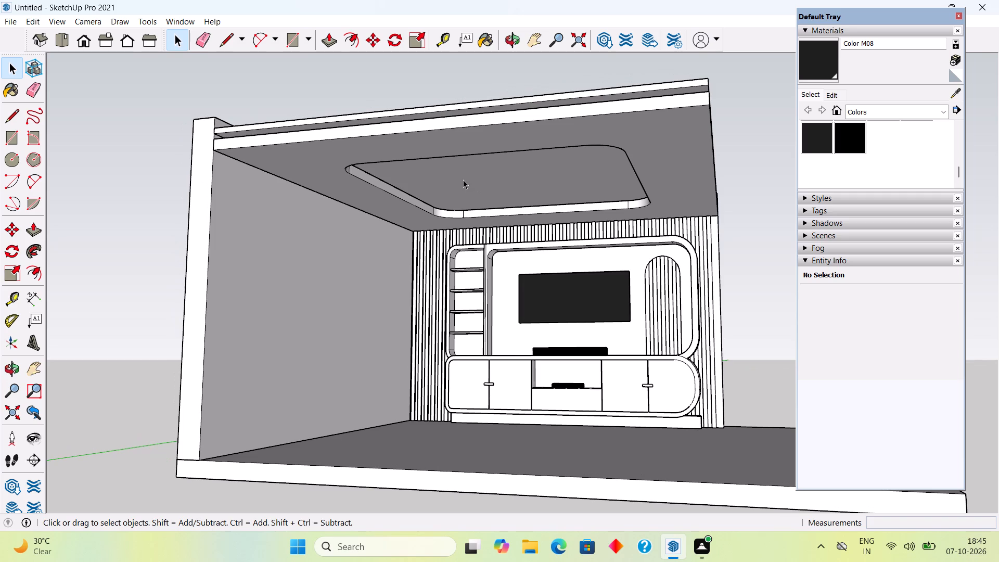
scroll(424, 145, "down", 5)
Raise the upper ceiling slab group another 2" along the vertical axis.
middle_click_drag(447, 174, 313, 372)
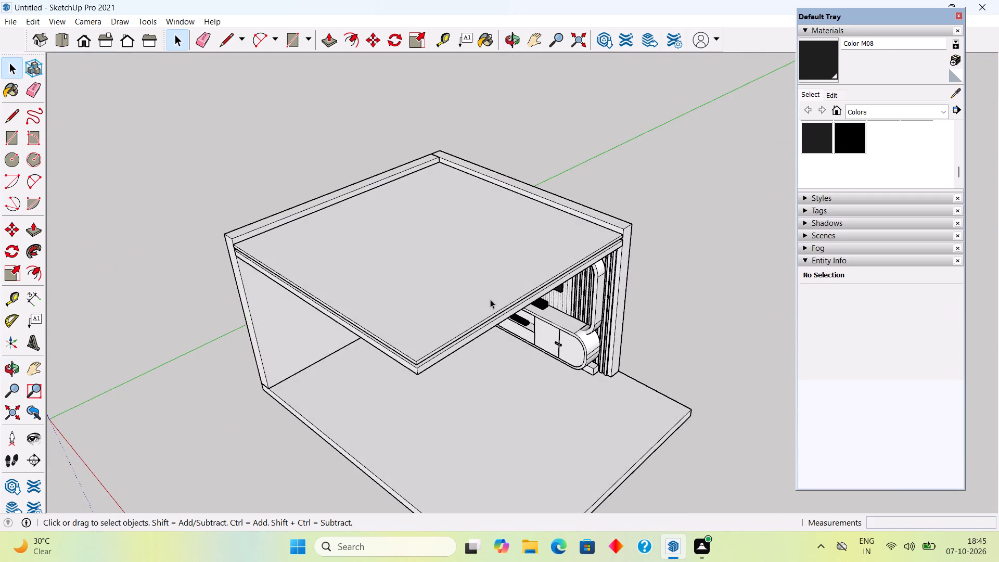
scroll(514, 293, "up", 4)
scroll(714, 217, "up", 4)
scroll(636, 202, "up", 4)
left_click(634, 209)
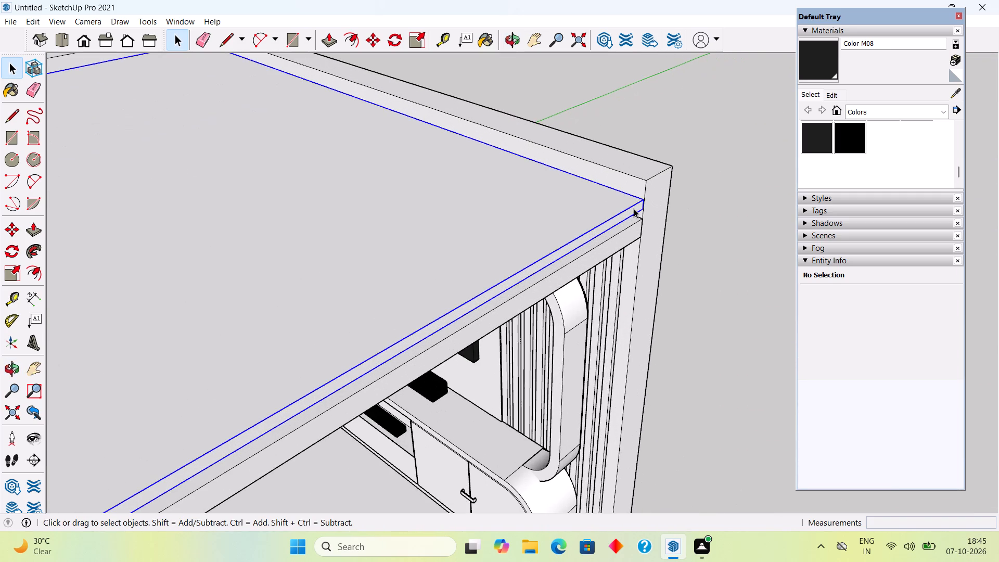
key("m")
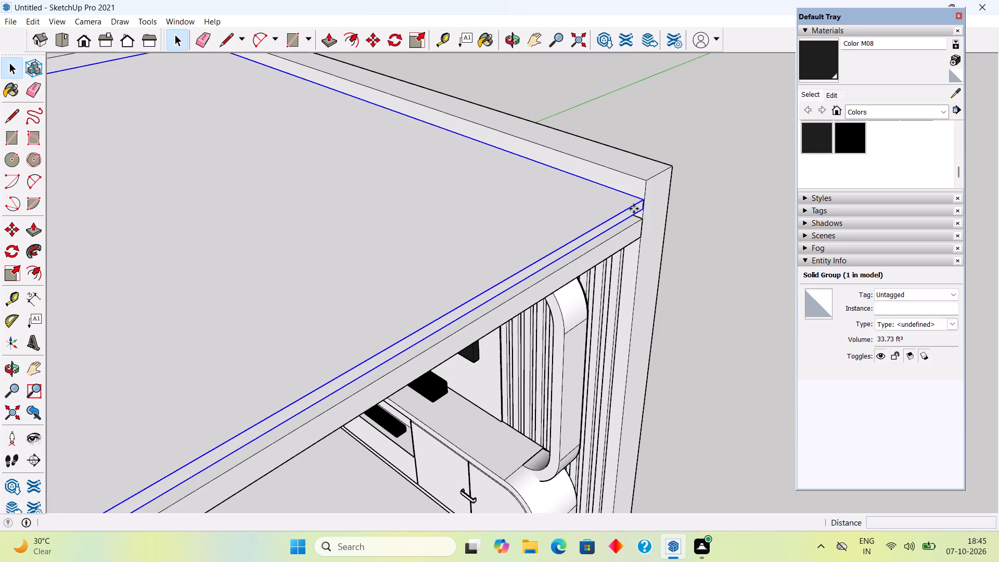
left_click(634, 209)
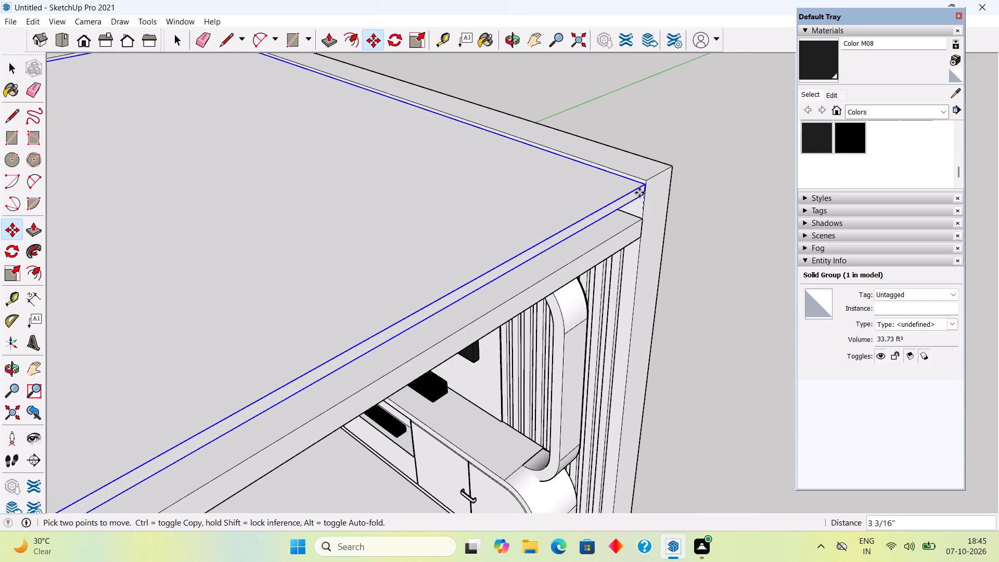
type("2\"")
key("Return")
key("space")
scroll(641, 191, "down", 6)
left_click(710, 239)
Examine the raised ceiling layers and TV wall from inside the room and from a distance.
scroll(462, 371, "down", 1)
middle_click_drag(462, 365, 639, 154)
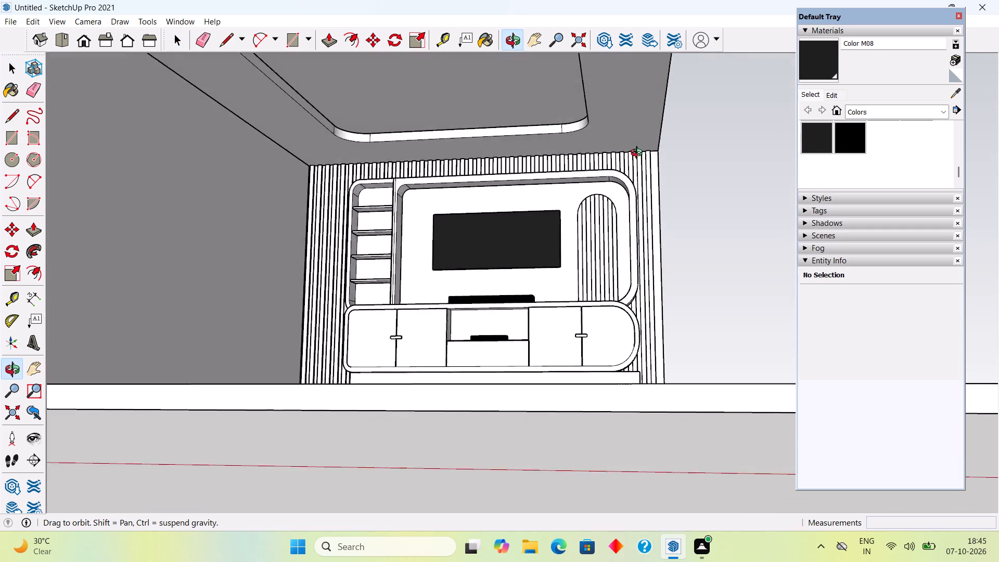
middle_click_drag(639, 154, 769, 227)
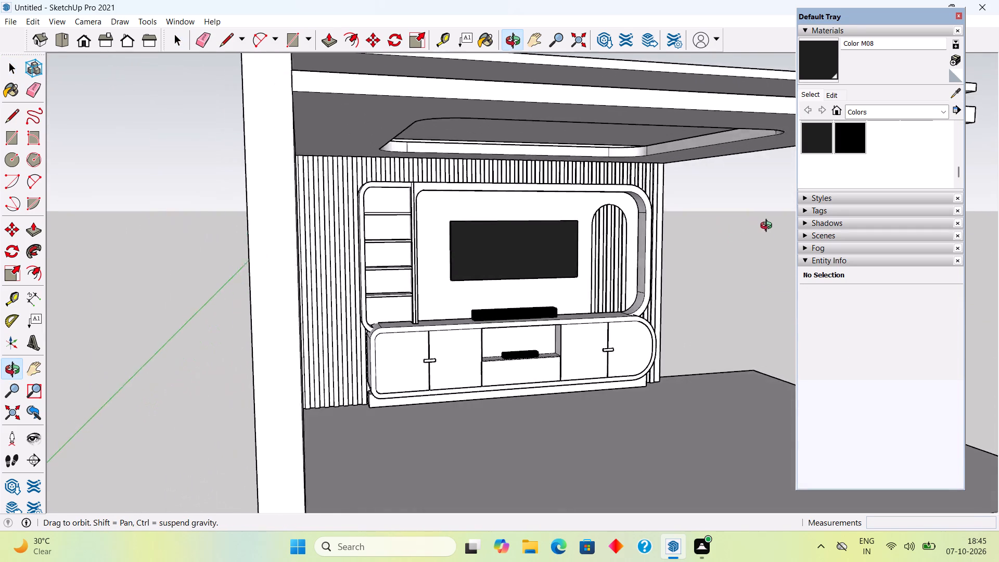
middle_click_drag(769, 227, 560, 269)
scroll(560, 269, "down", 7)
scroll(624, 215, "down", 3)
middle_click_drag(494, 196, 520, 129)
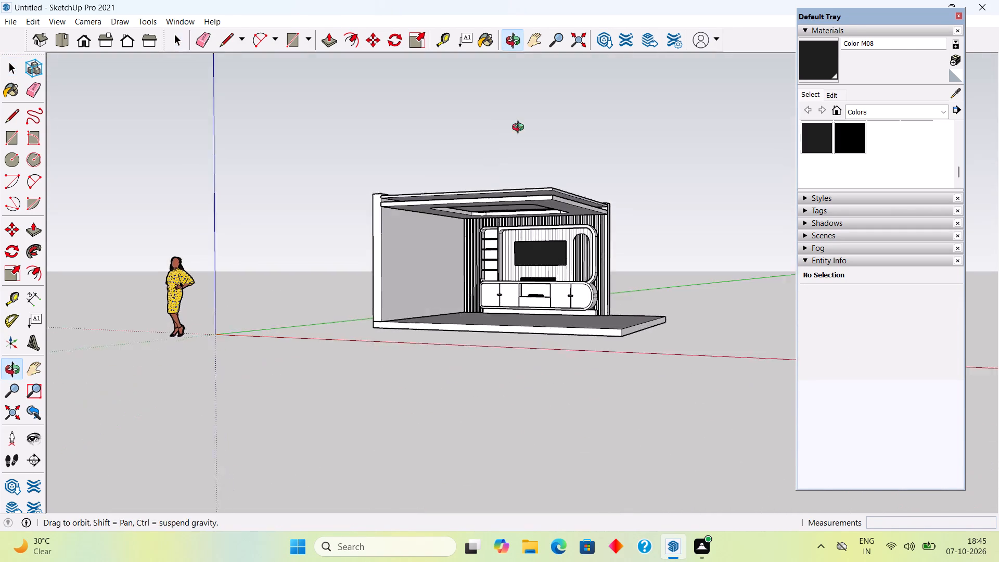
Examine the false ceiling layers and TV wall from below, from the front and at an angle inside the room.
middle_click_drag(520, 129, 525, 129)
scroll(565, 257, "up", 4)
middle_click_drag(583, 258, 653, 223)
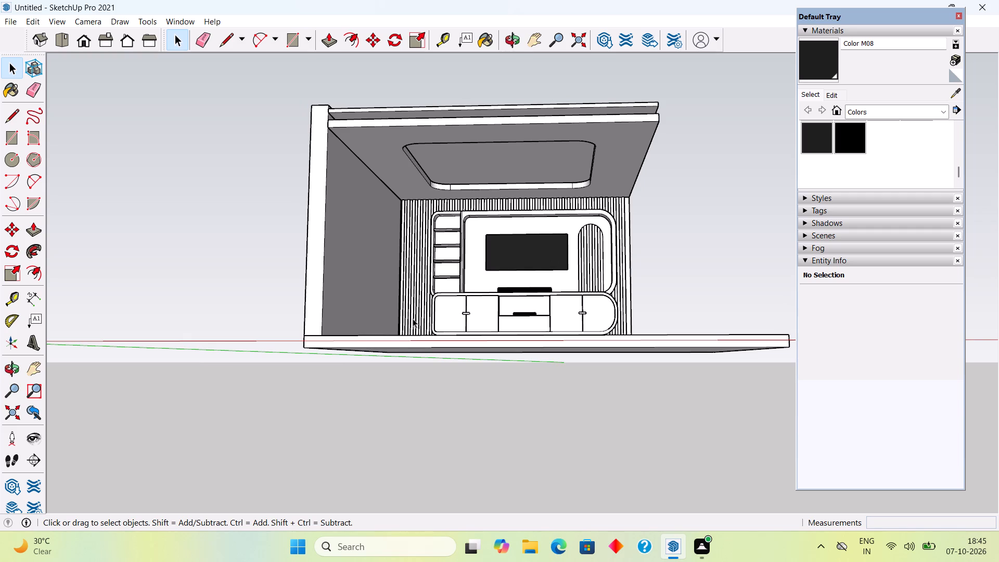
middle_click_drag(475, 240, 504, 326)
scroll(514, 285, "up", 6)
scroll(534, 226, "up", 1)
middle_click_drag(532, 225, 487, 231)
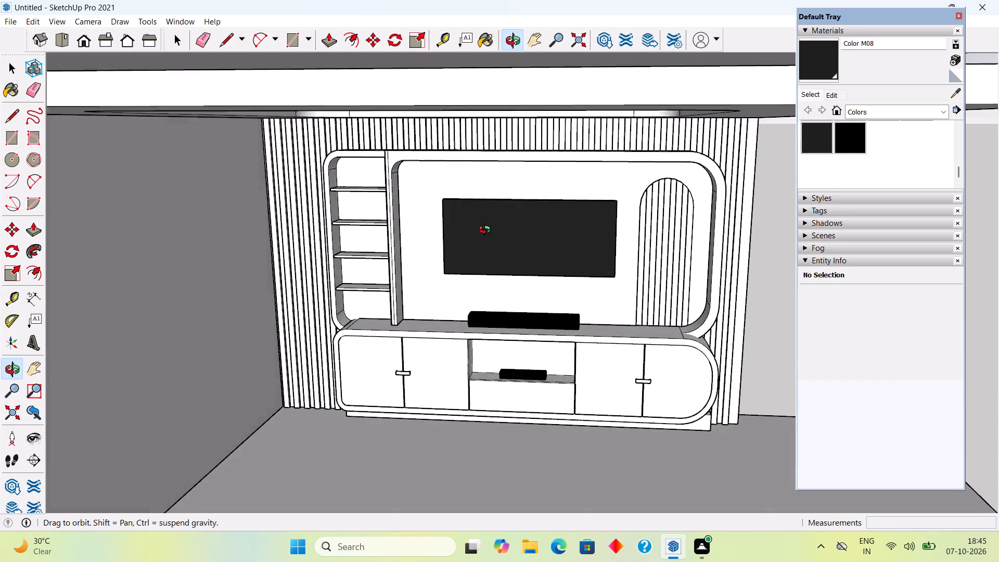
middle_click_drag(487, 231, 331, 227)
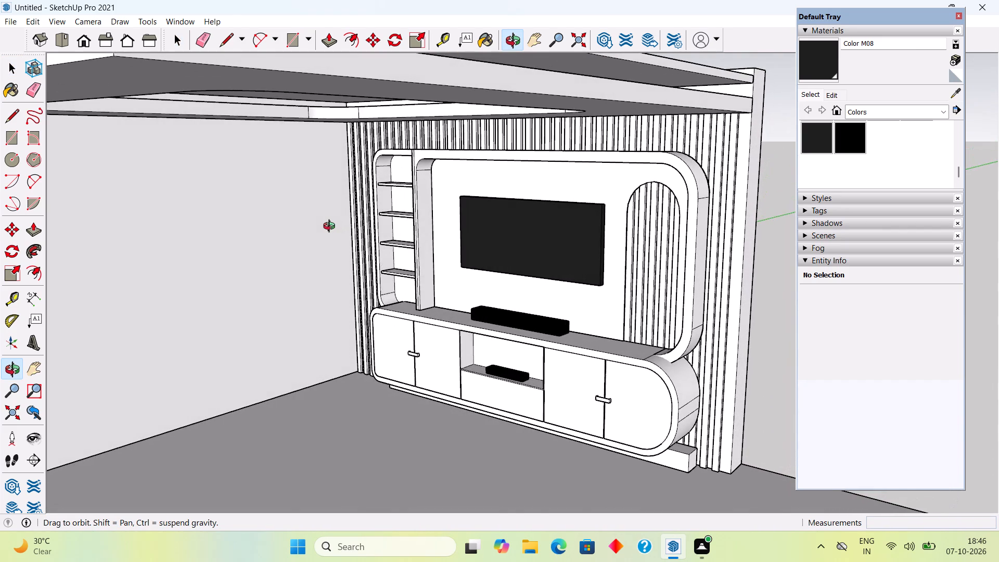
middle_click_drag(331, 227, 329, 234)
scroll(691, 133, "up", 3)
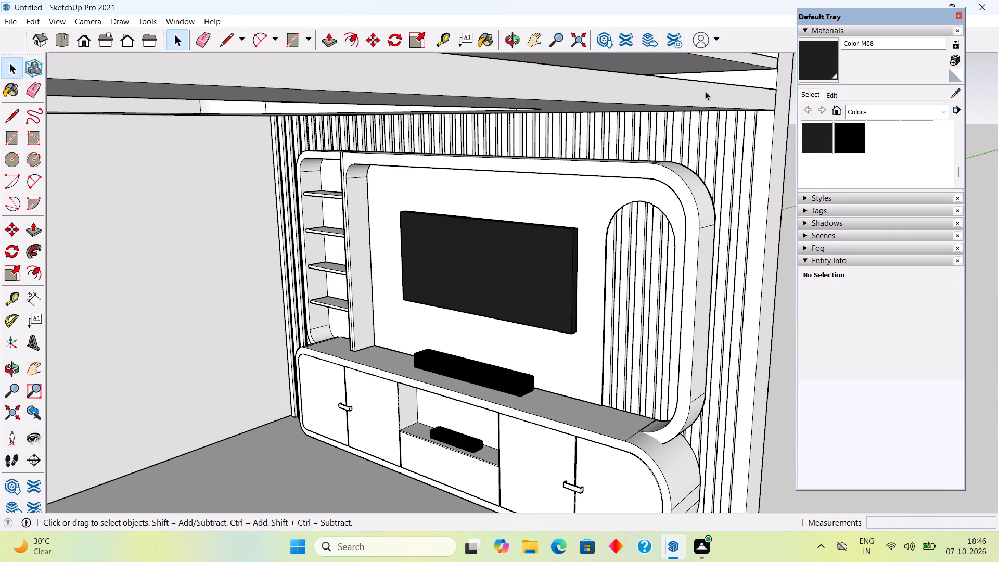
Move the lower ceiling slab group straight up 2" towards the upper slab.
left_click(705, 91)
middle_click_drag(719, 92, 714, 92)
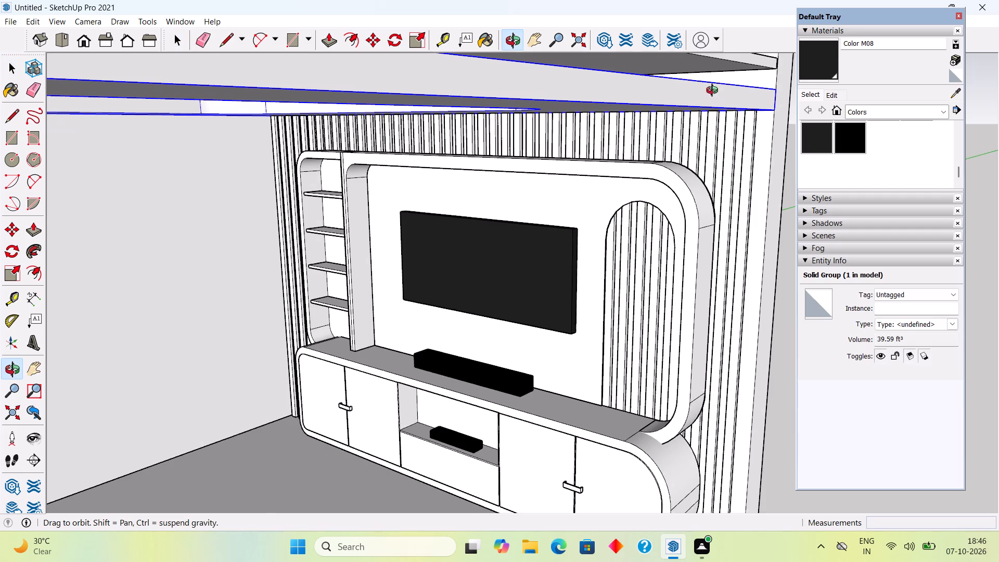
middle_click_drag(714, 92, 612, 104)
scroll(708, 100, "up", 2)
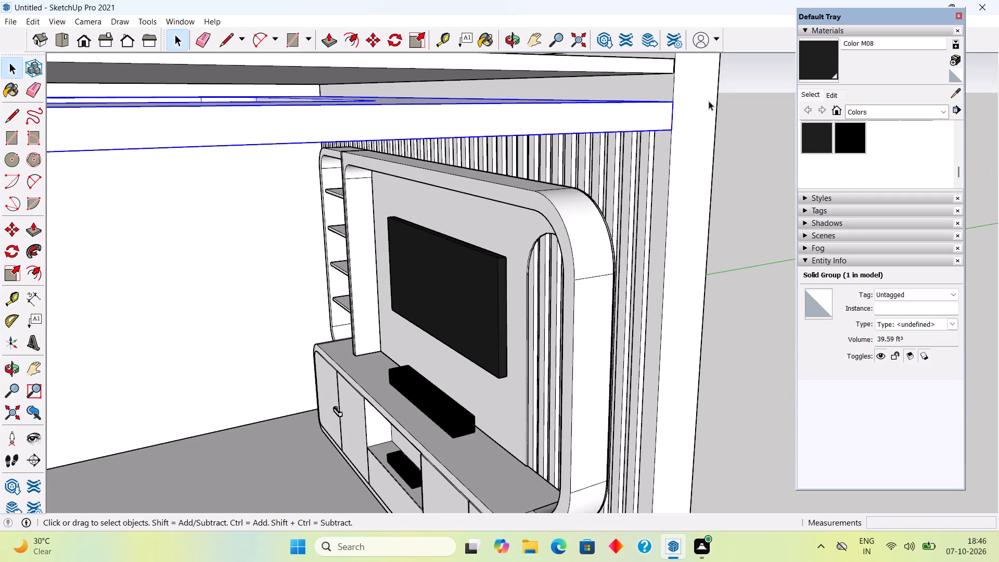
key("m")
left_click(676, 103)
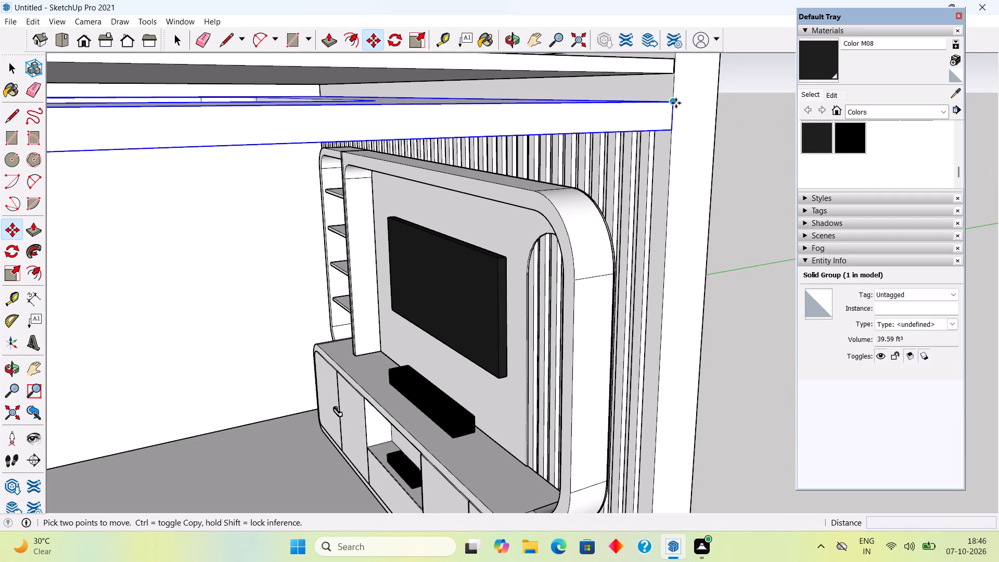
left_click(675, 87)
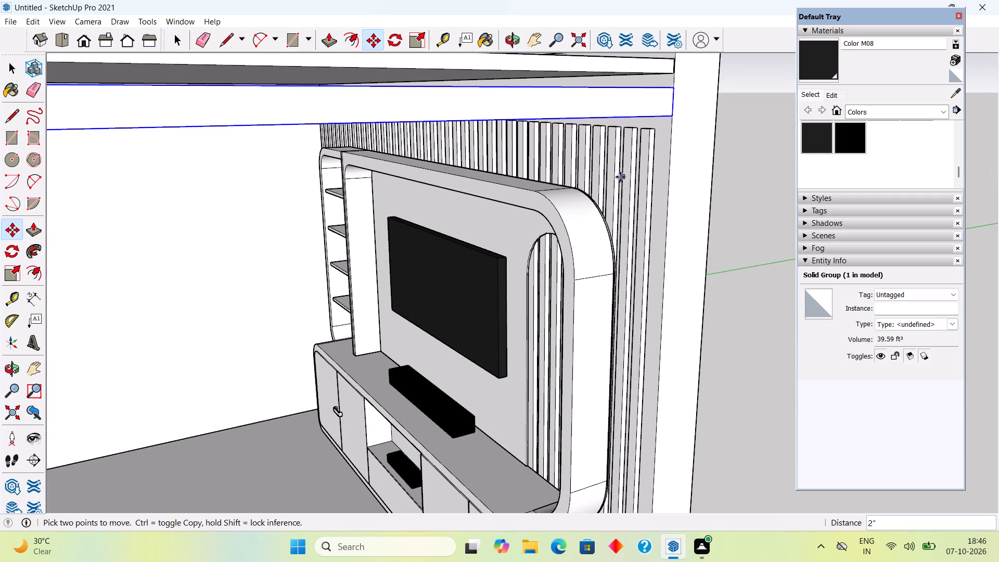
key("space")
Select all the vertical slats across the TV wall, including those behind the arched niche, and combine them into one group.
left_click(620, 171)
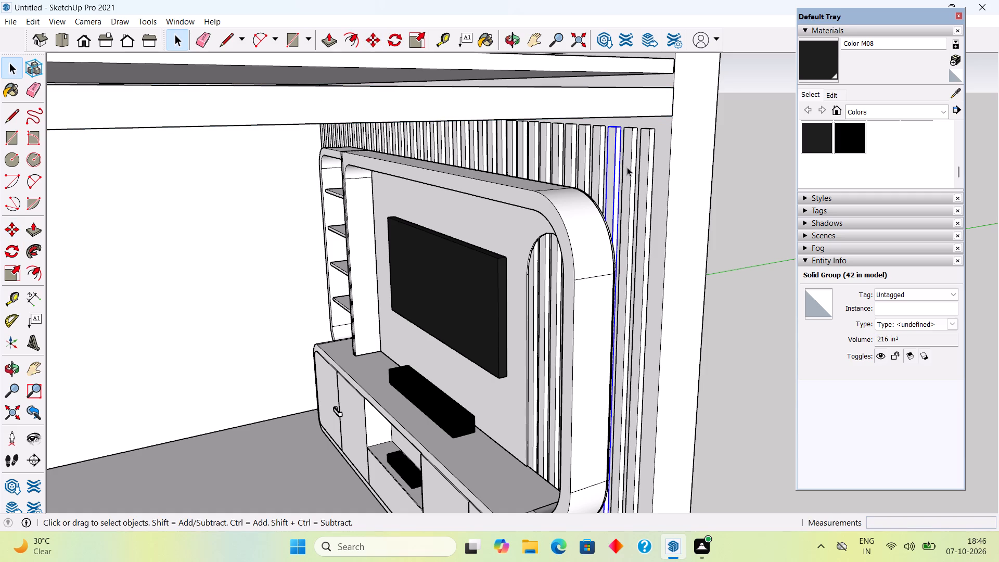
left_click(651, 188)
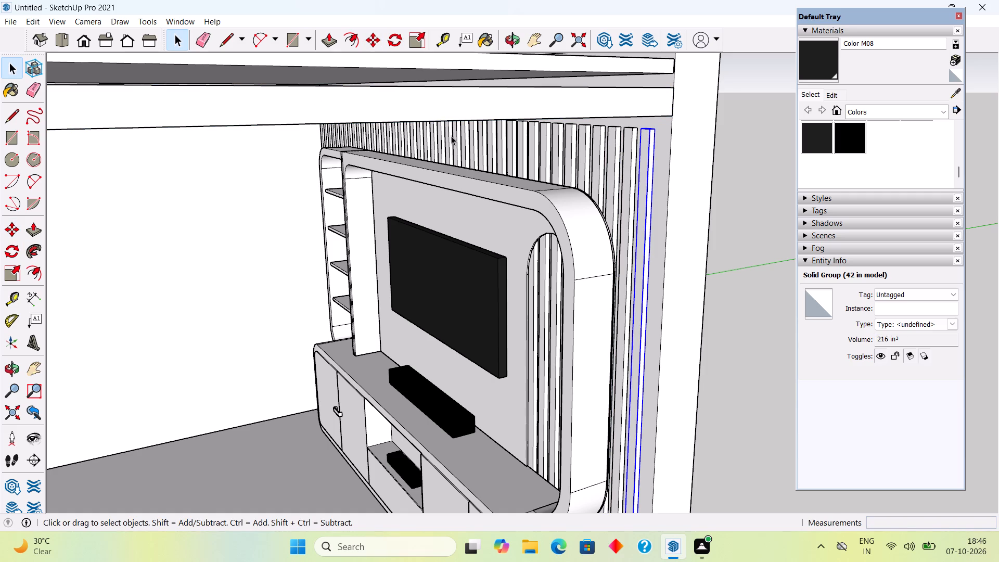
middle_click_drag(451, 133, 629, 86)
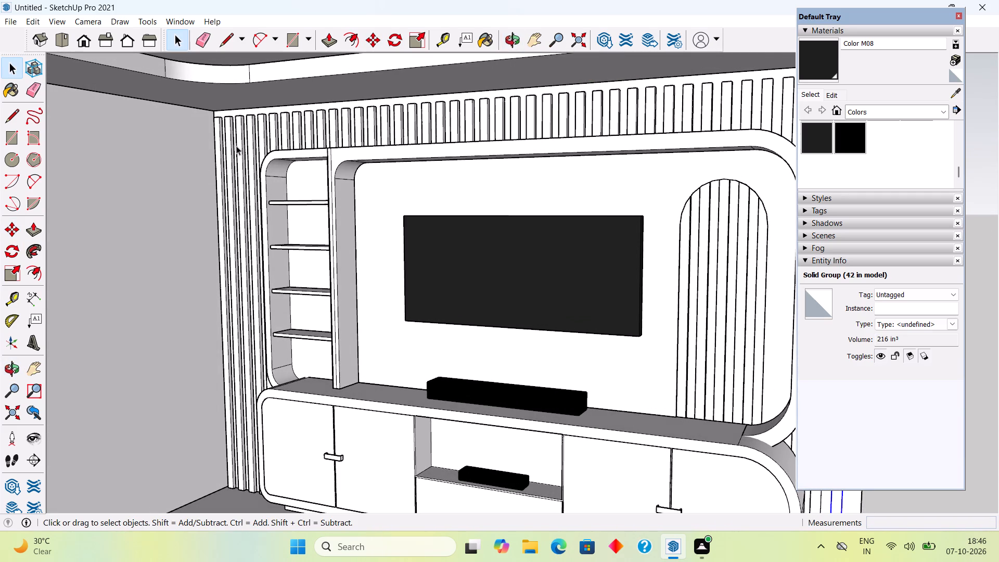
left_click(218, 145, "shift")
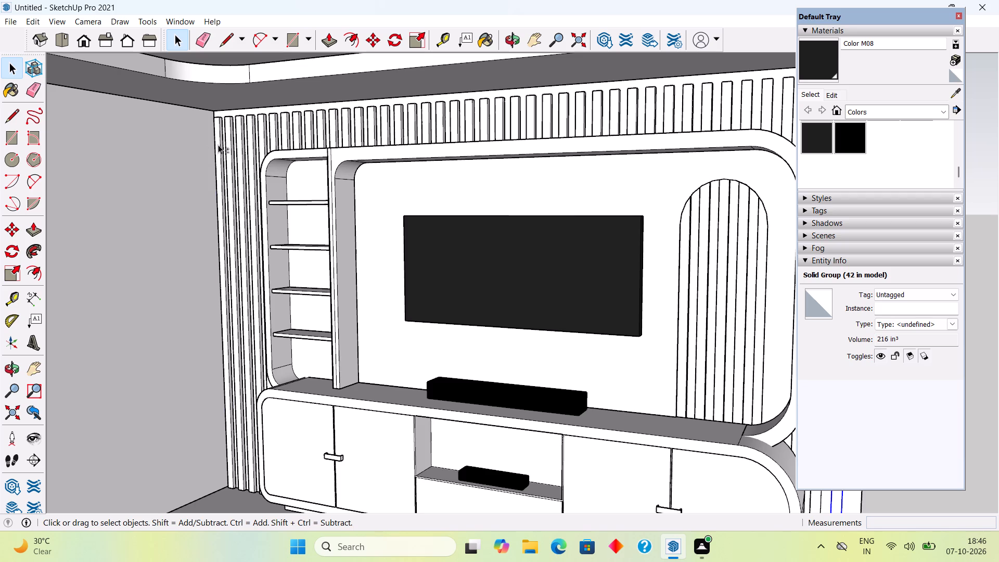
left_click(228, 142, "shift")
left_click(240, 137, "shift")
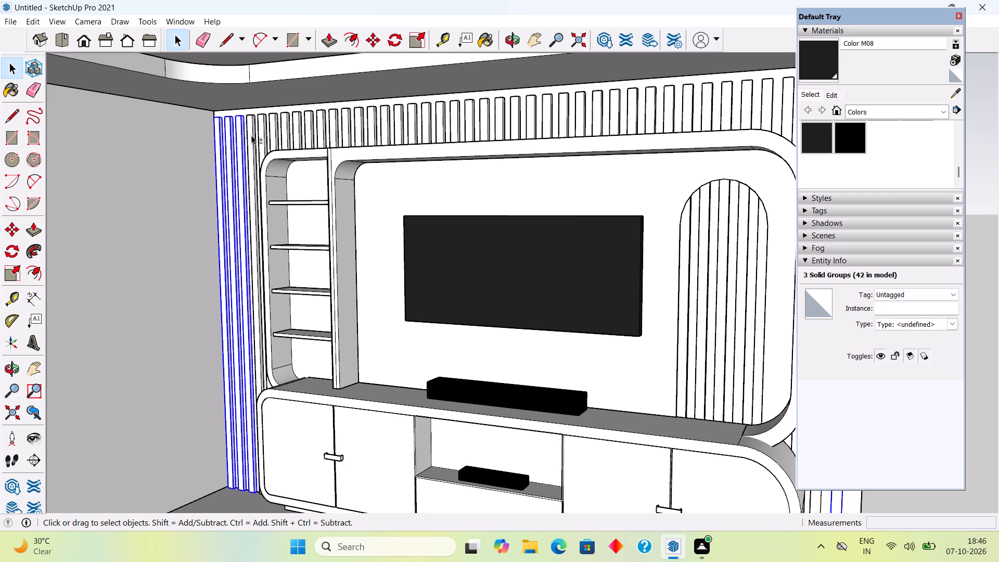
left_click(251, 135, "shift")
left_click(262, 132, "shift")
left_click(274, 131, "shift")
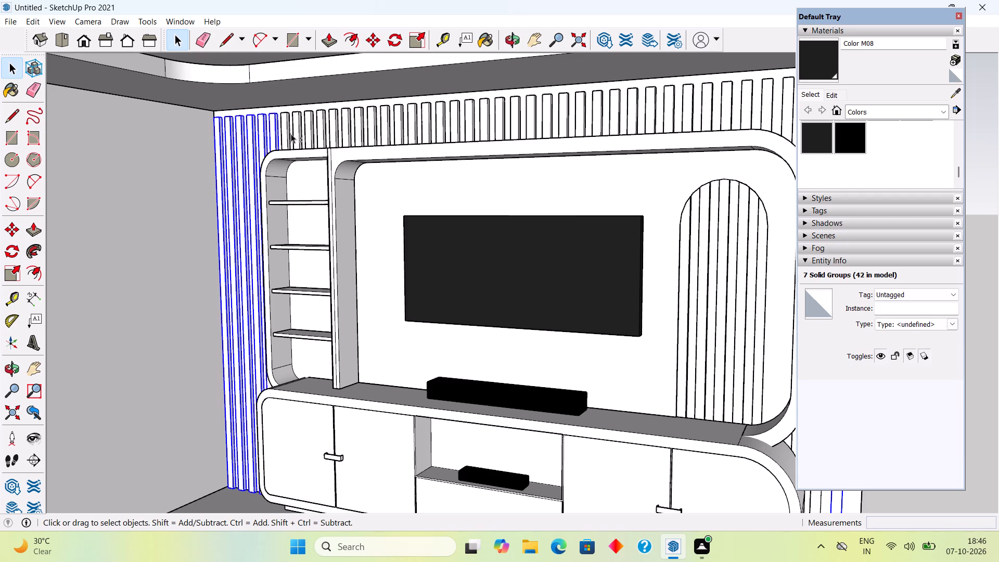
left_click(287, 137, "shift")
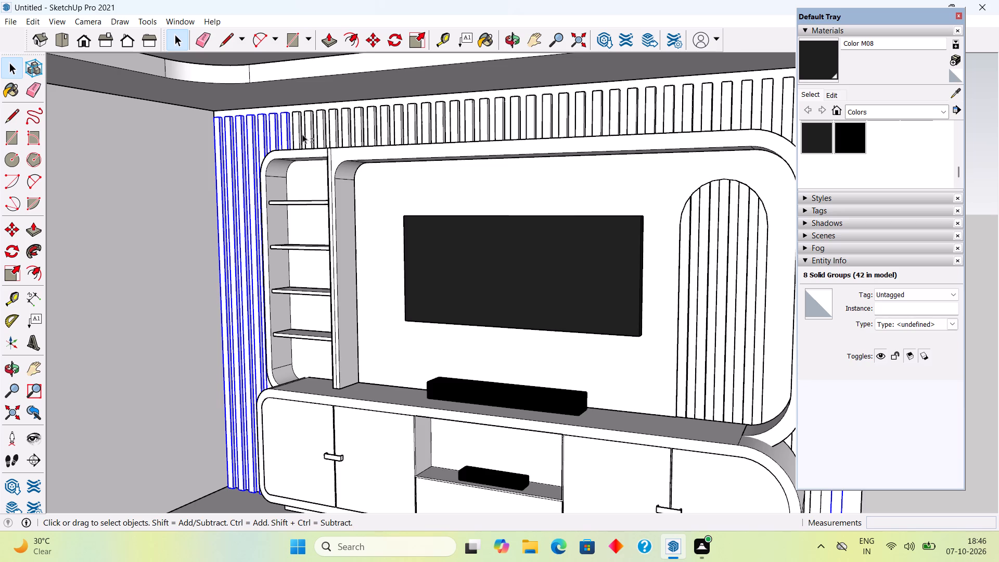
left_click(299, 138, "shift")
left_click(311, 135, "shift")
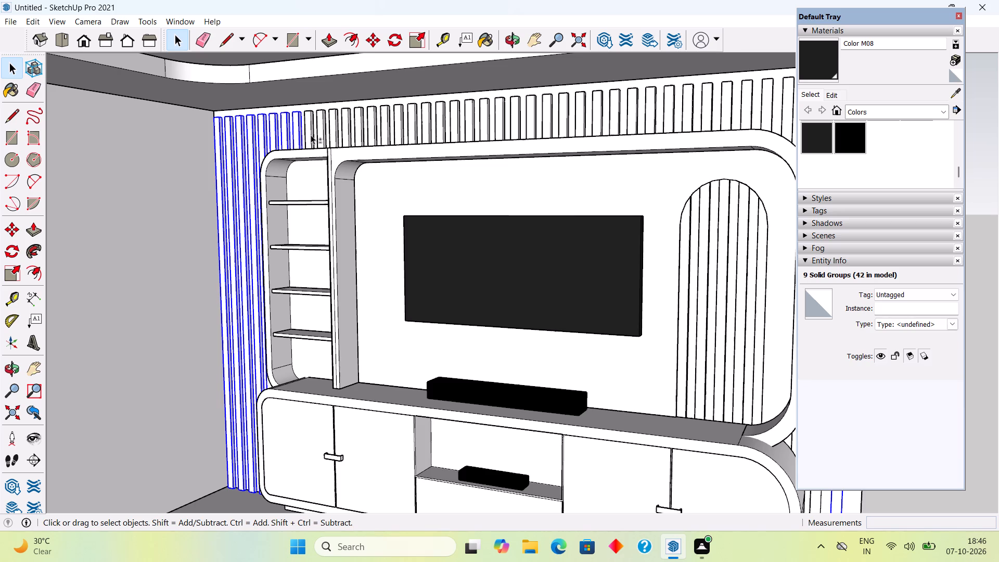
left_click(322, 135, "shift")
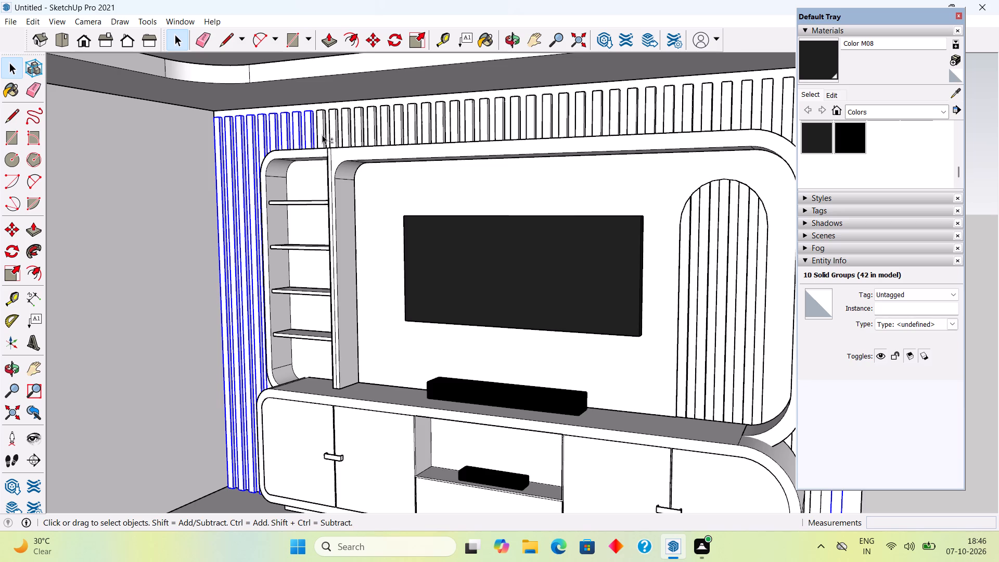
left_click(337, 130, "shift")
left_click(348, 128, "shift")
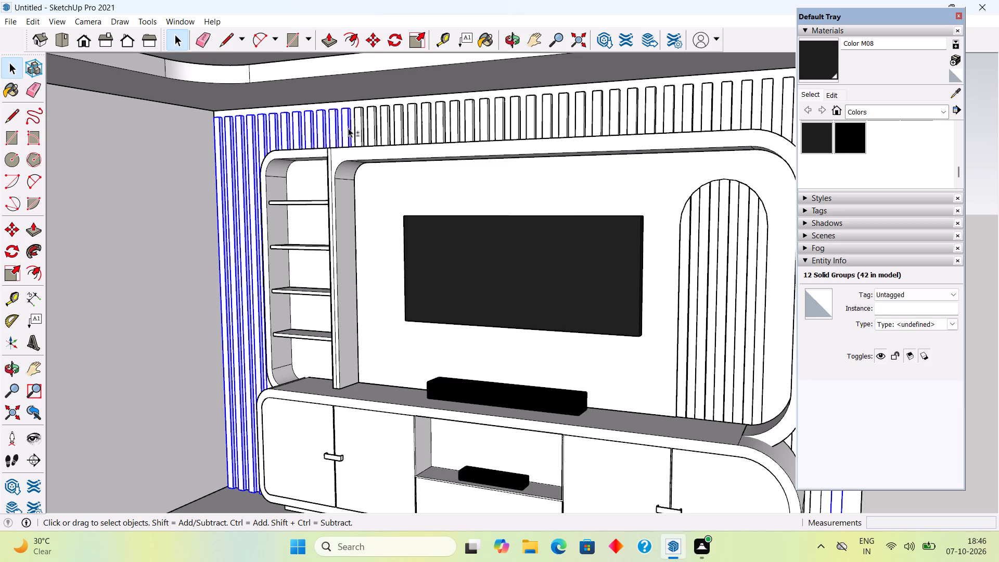
left_click(358, 129, "shift")
left_click(374, 135, "shift")
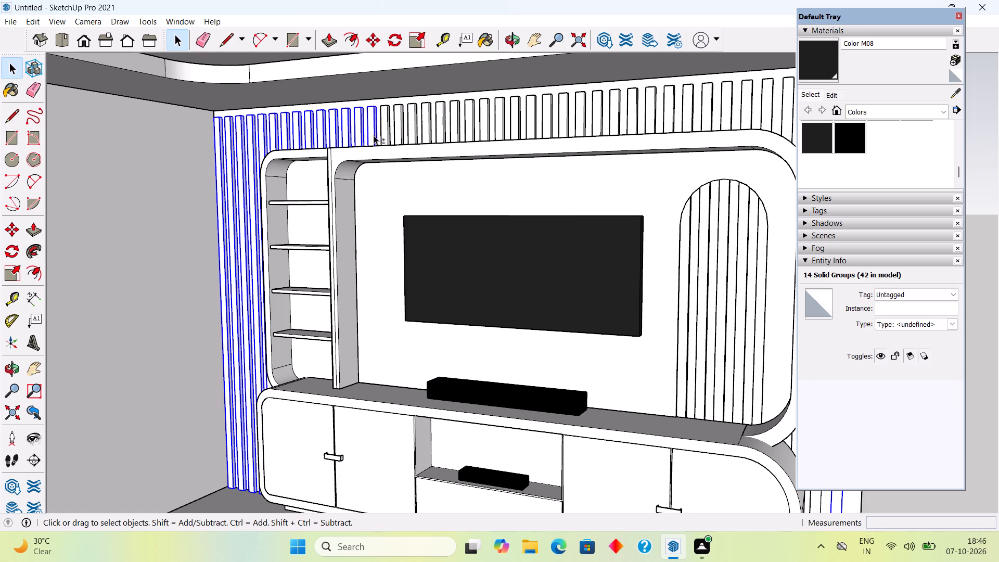
left_click(385, 133, "shift")
left_click(398, 132, "shift")
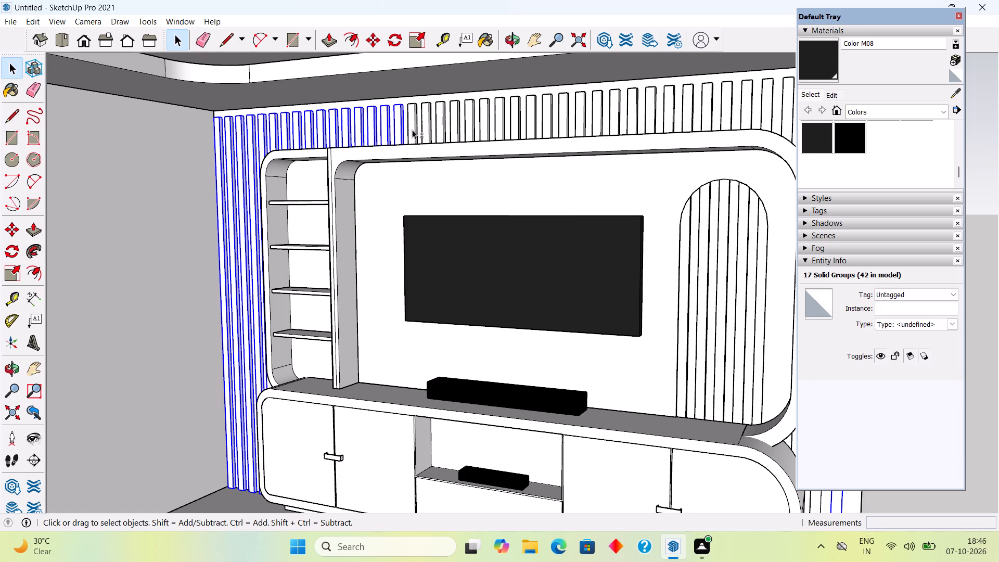
left_click(412, 130, "shift")
left_click(427, 129, "shift")
left_click(439, 126, "shift")
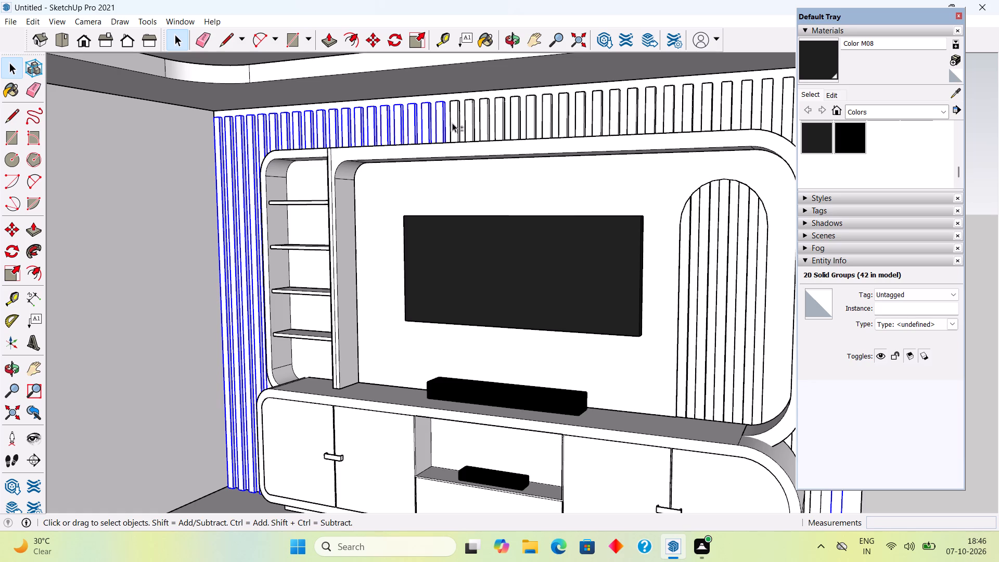
left_click(452, 123, "shift")
left_click(473, 130, "shift")
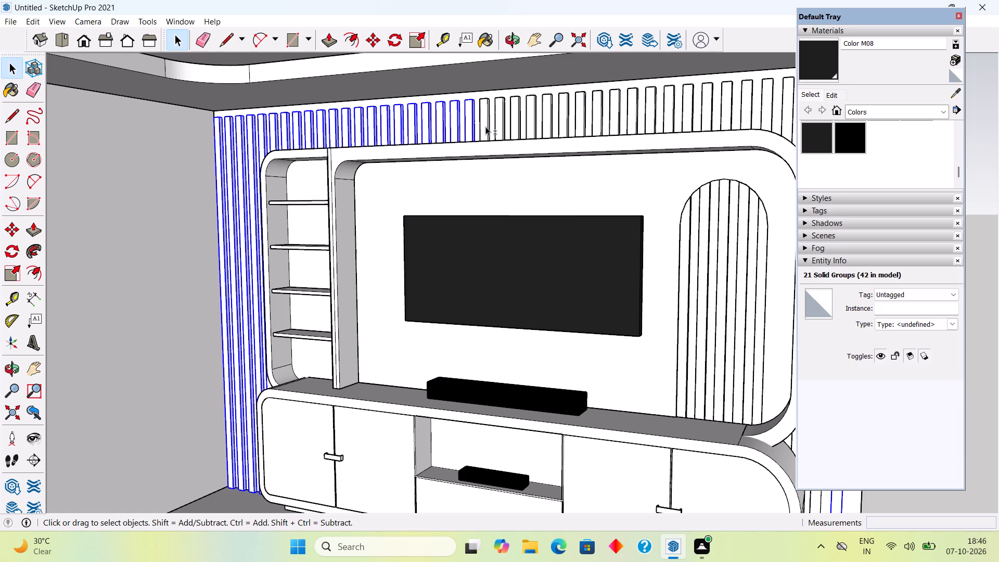
left_click(485, 126, "shift")
left_click(497, 126, "shift")
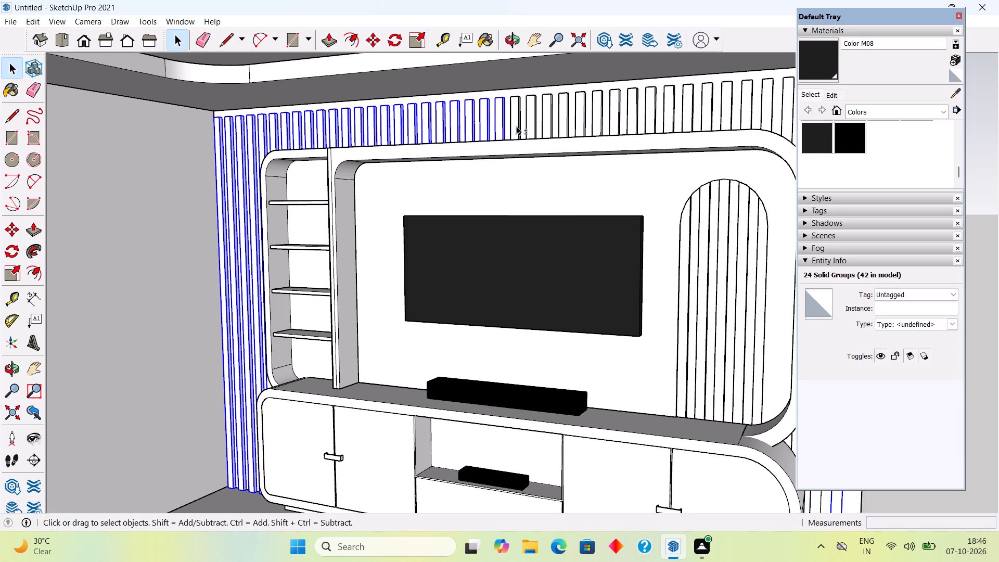
left_click(516, 126, "shift")
left_click(531, 123, "shift")
left_click(549, 119, "shift")
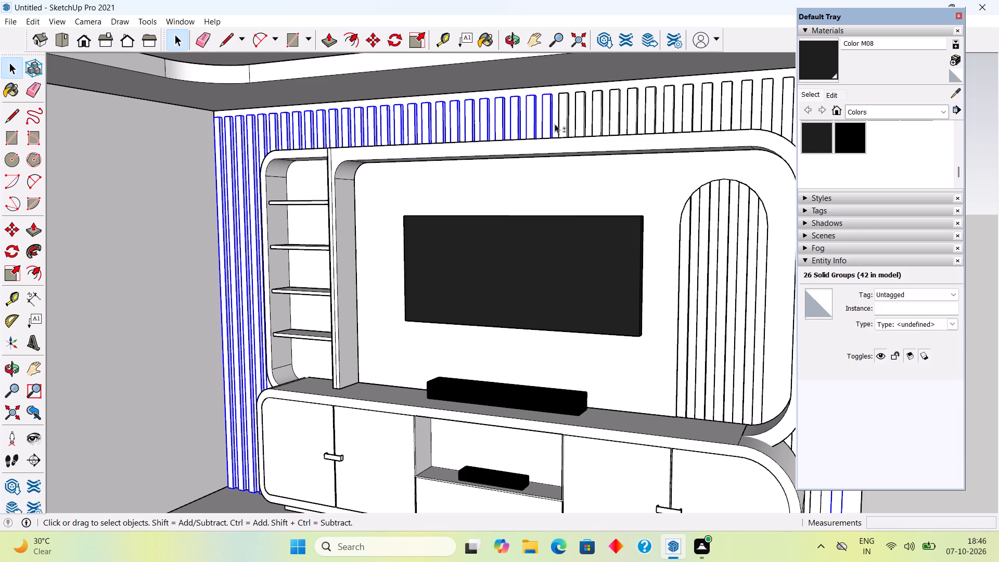
left_click(566, 127, "shift")
left_click(579, 123, "shift")
left_click(597, 120, "shift")
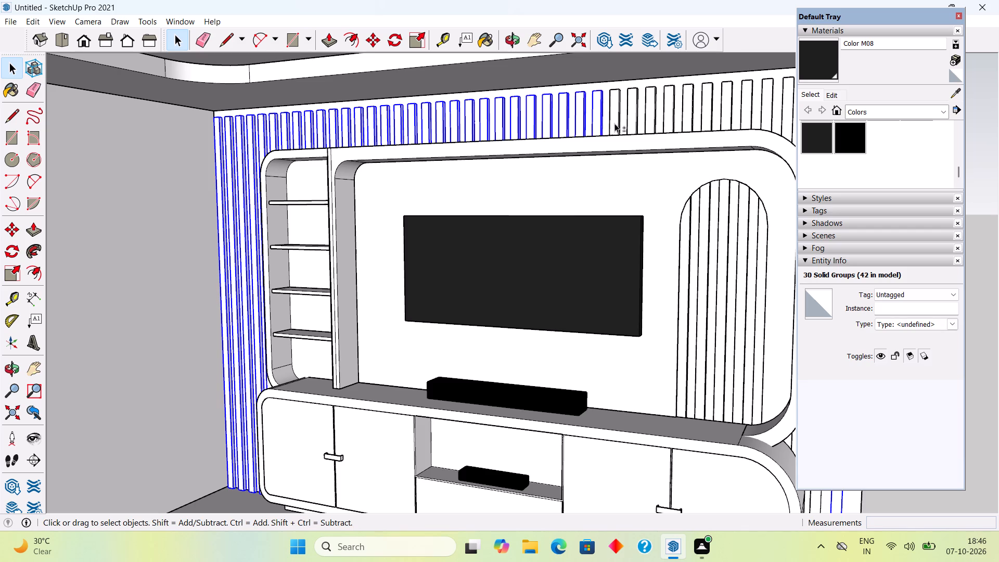
left_click(614, 124, "shift")
left_click(629, 124, "shift")
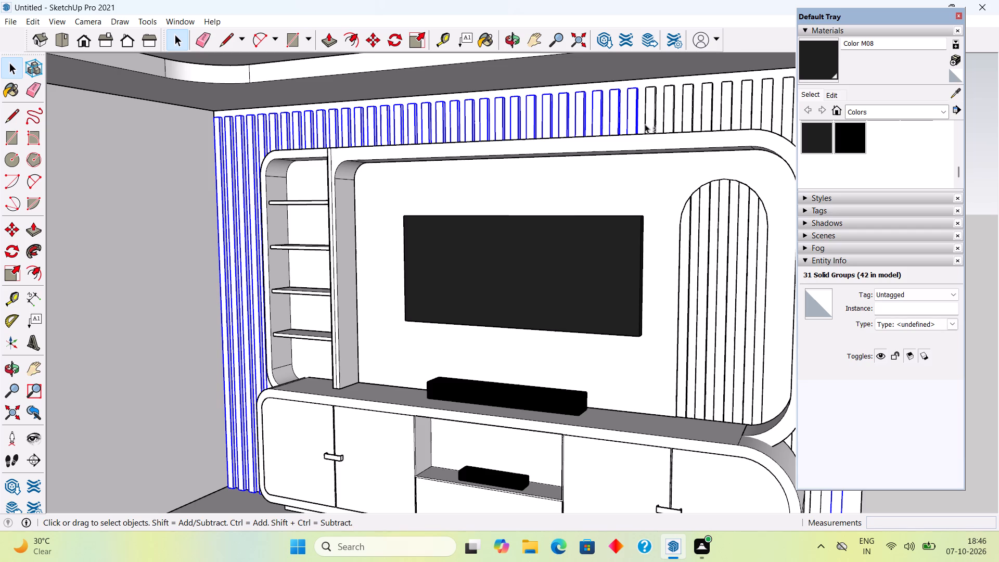
left_click(656, 122, "shift")
left_click(664, 121, "shift")
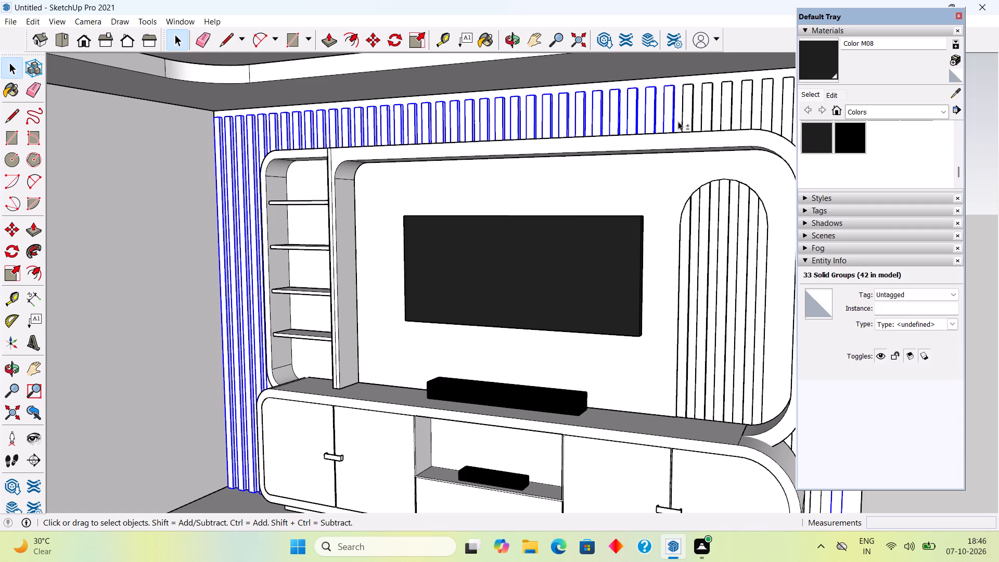
left_click(685, 123, "shift")
scroll(680, 132, "down", 7, "shift")
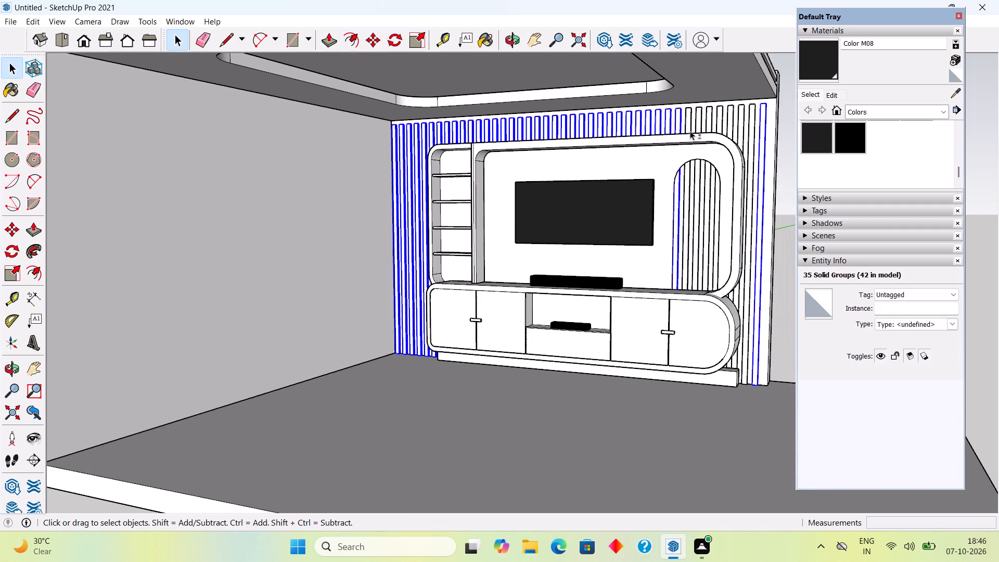
scroll(775, 120, "up", 8, "shift")
left_click(743, 114, "shift")
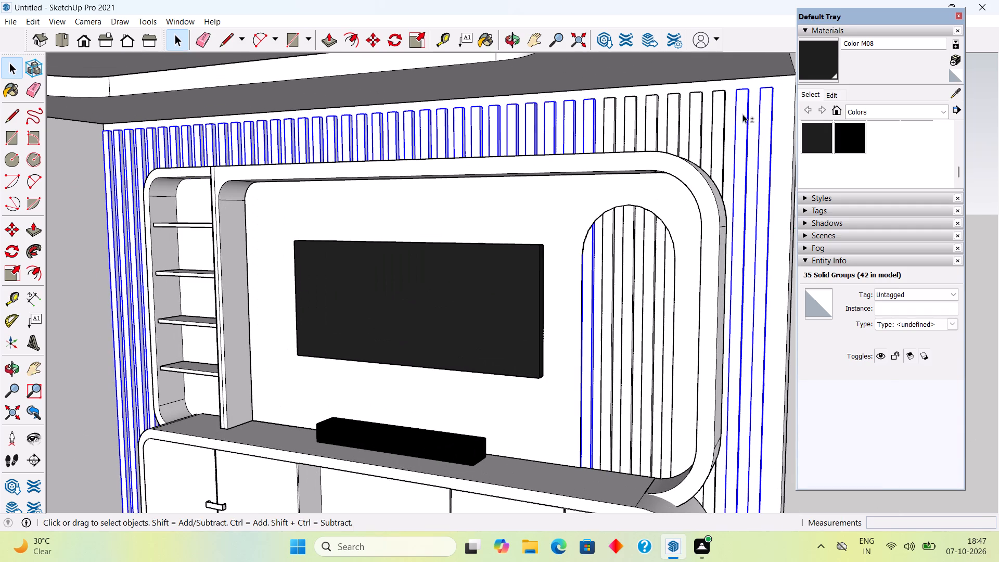
left_click(715, 111, "shift")
left_click(693, 123, "shift")
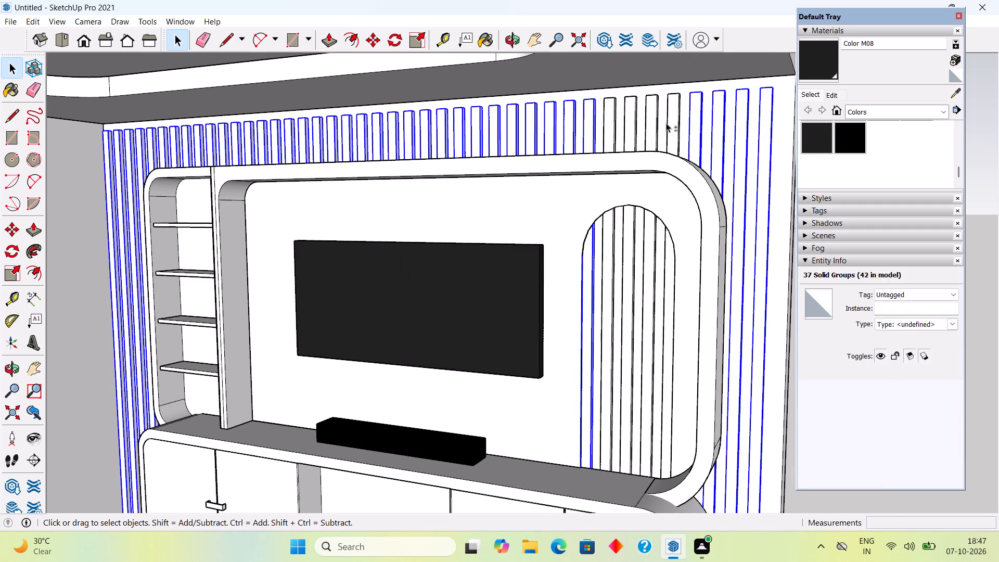
left_click(671, 119, "shift")
left_click(650, 131, "shift")
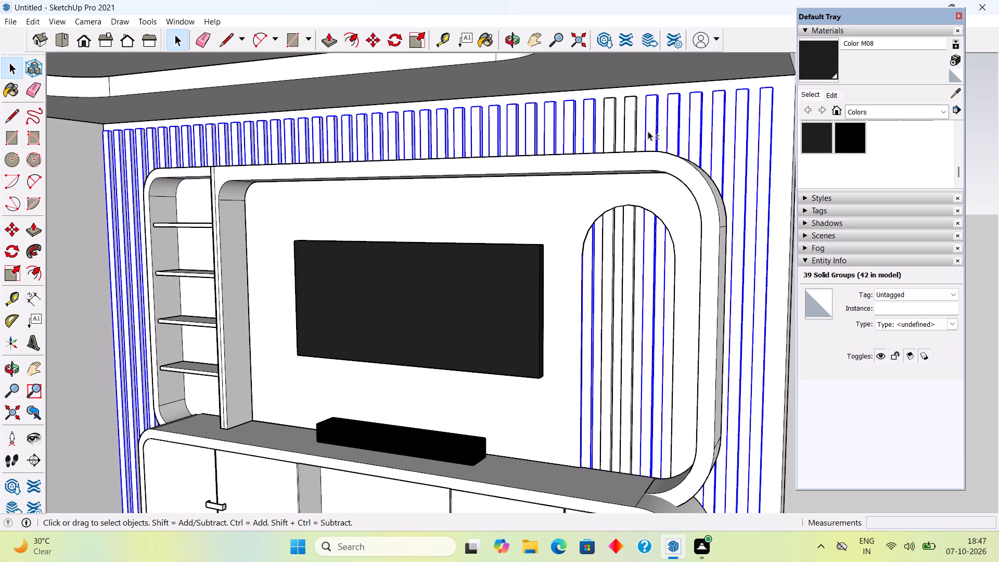
left_click(632, 136, "shift")
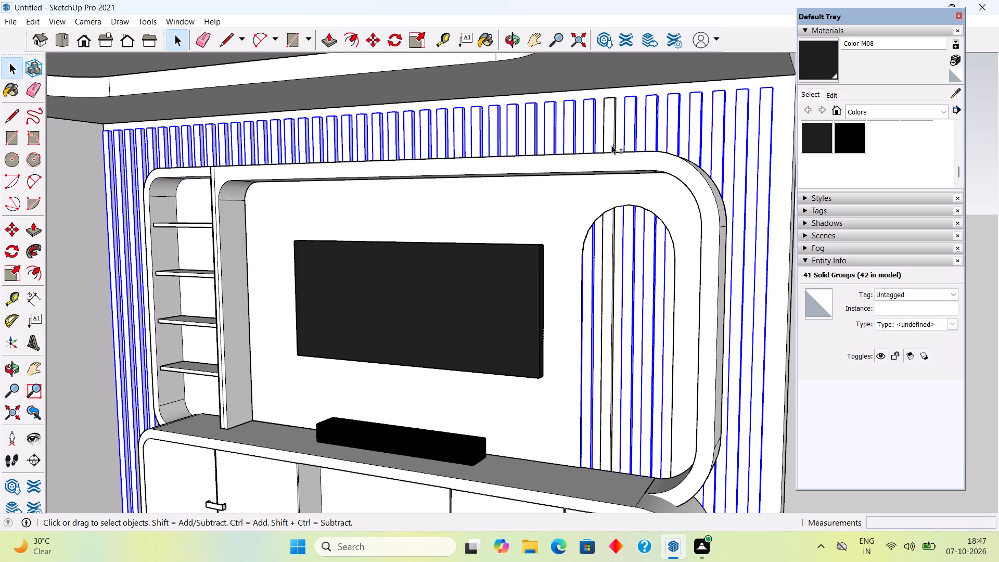
left_click(611, 145, "shift")
right_click(610, 142, "shift")
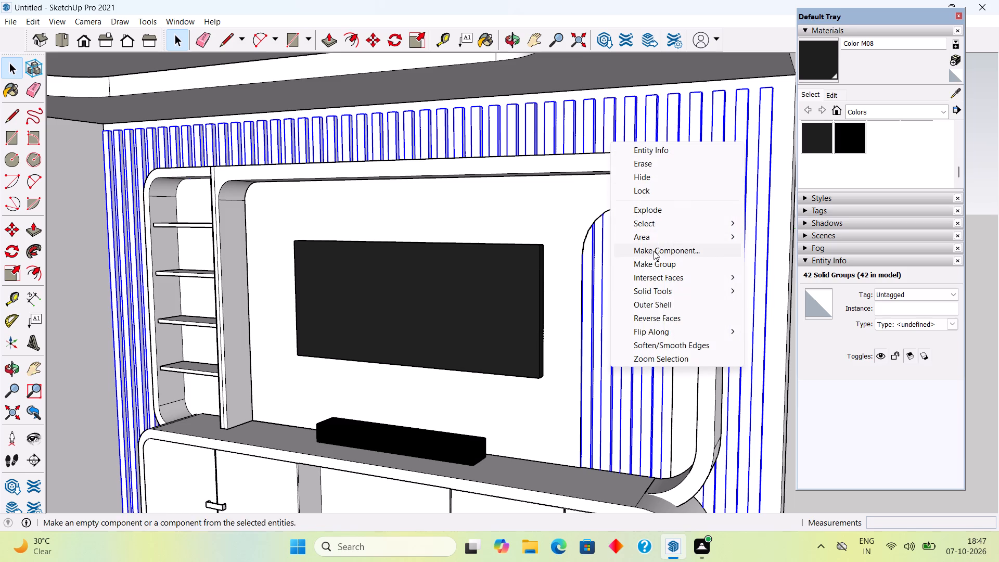
left_click(656, 260)
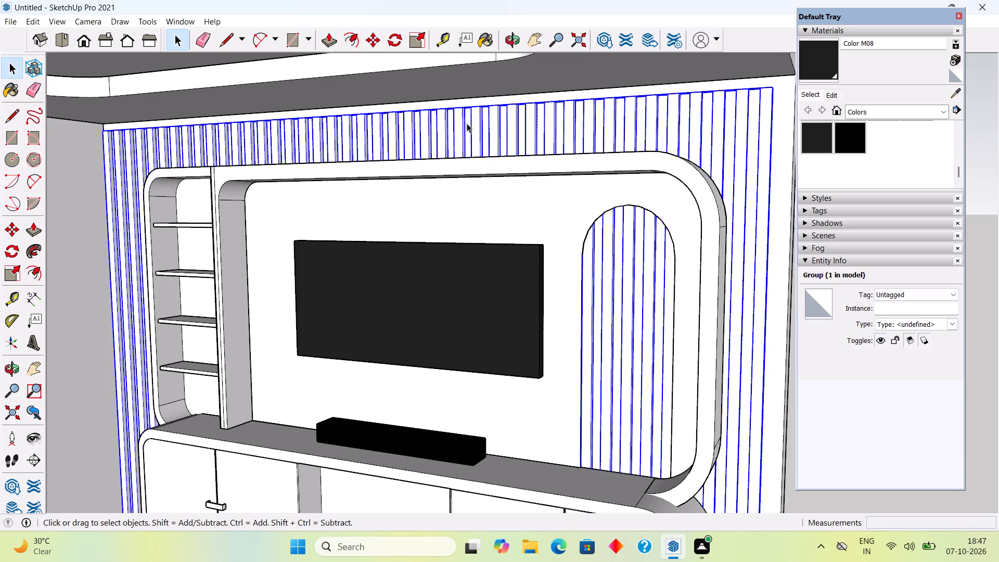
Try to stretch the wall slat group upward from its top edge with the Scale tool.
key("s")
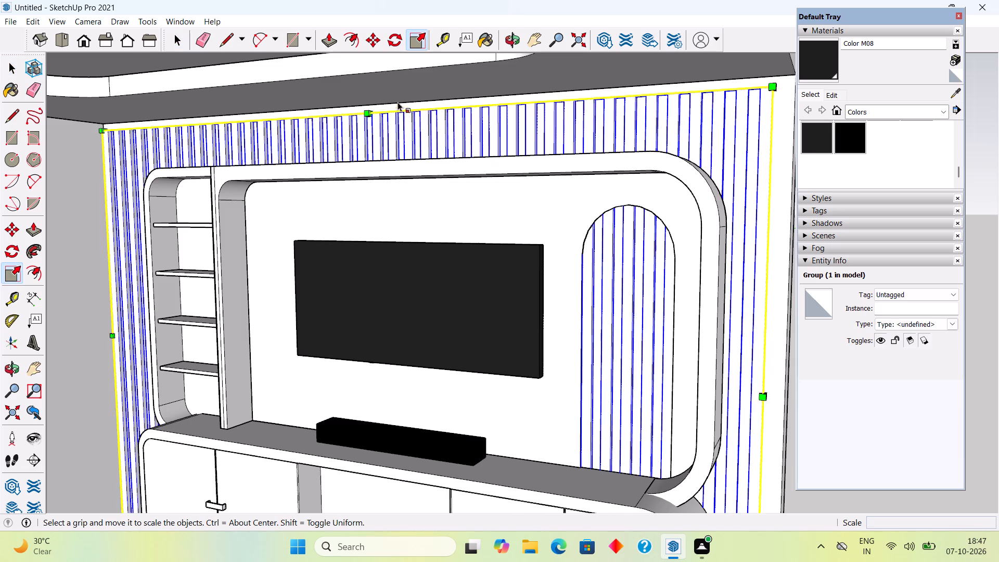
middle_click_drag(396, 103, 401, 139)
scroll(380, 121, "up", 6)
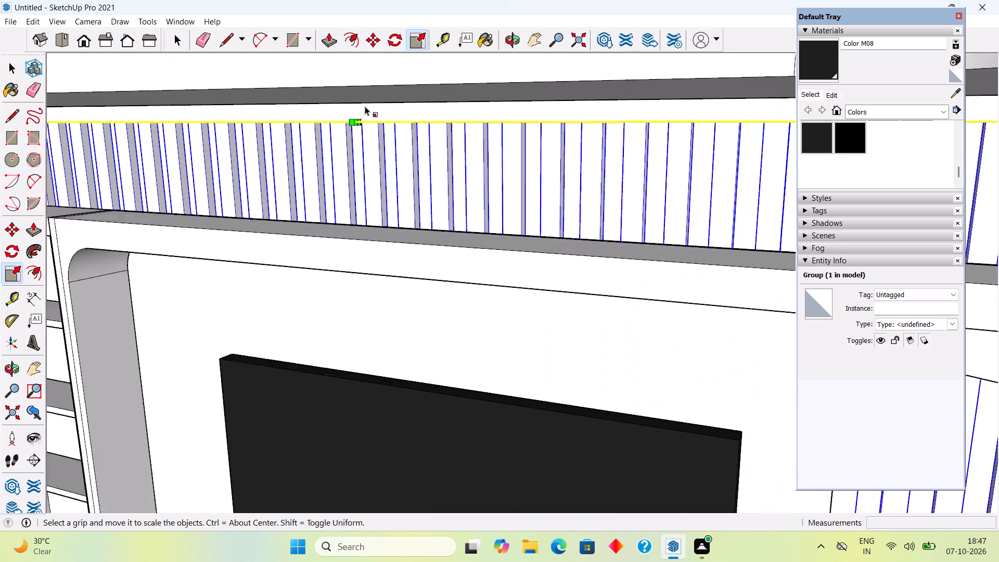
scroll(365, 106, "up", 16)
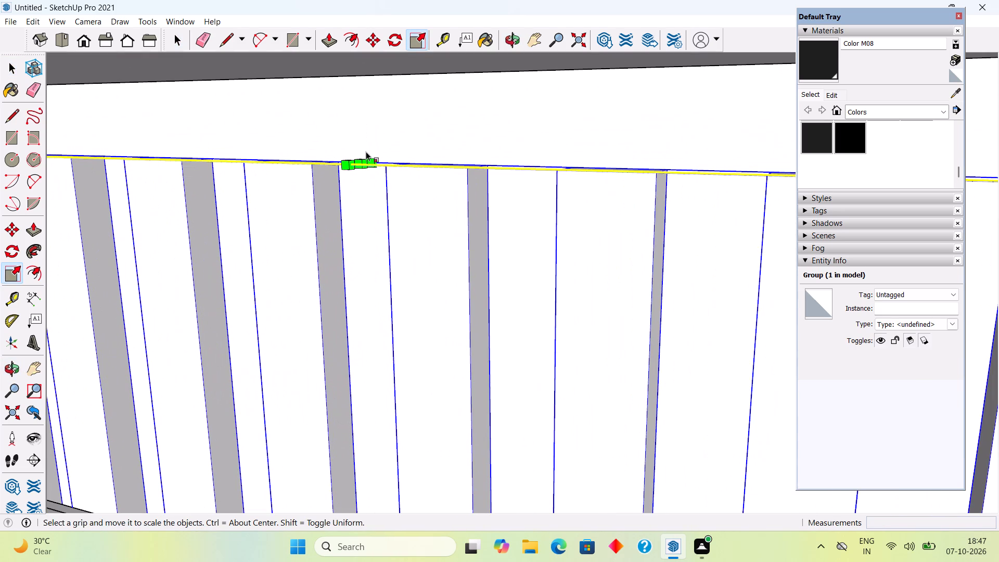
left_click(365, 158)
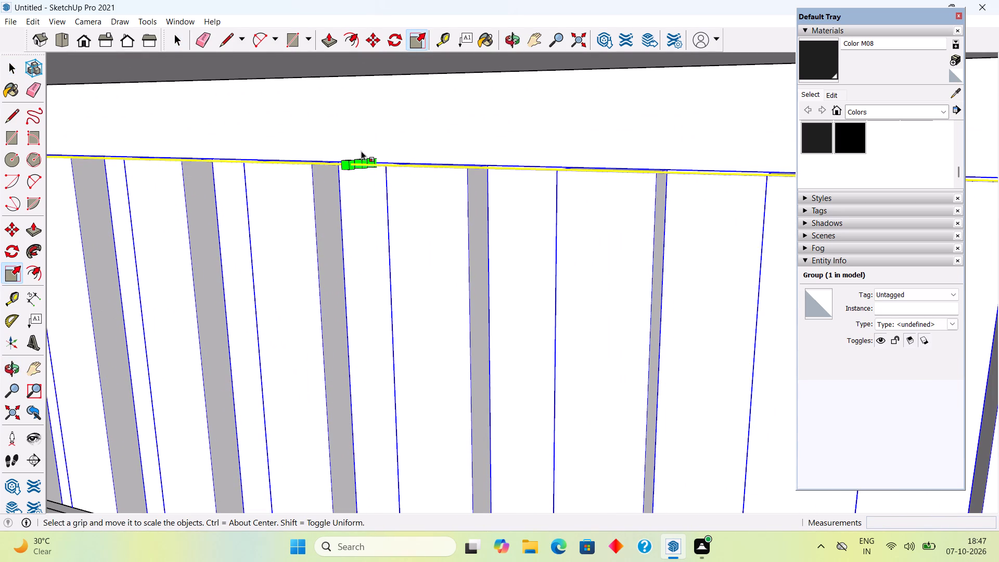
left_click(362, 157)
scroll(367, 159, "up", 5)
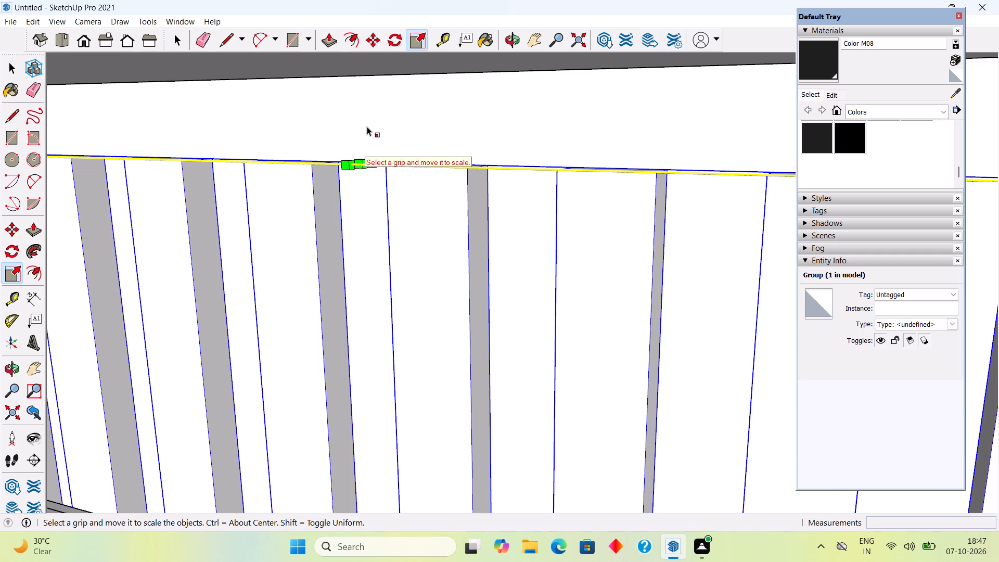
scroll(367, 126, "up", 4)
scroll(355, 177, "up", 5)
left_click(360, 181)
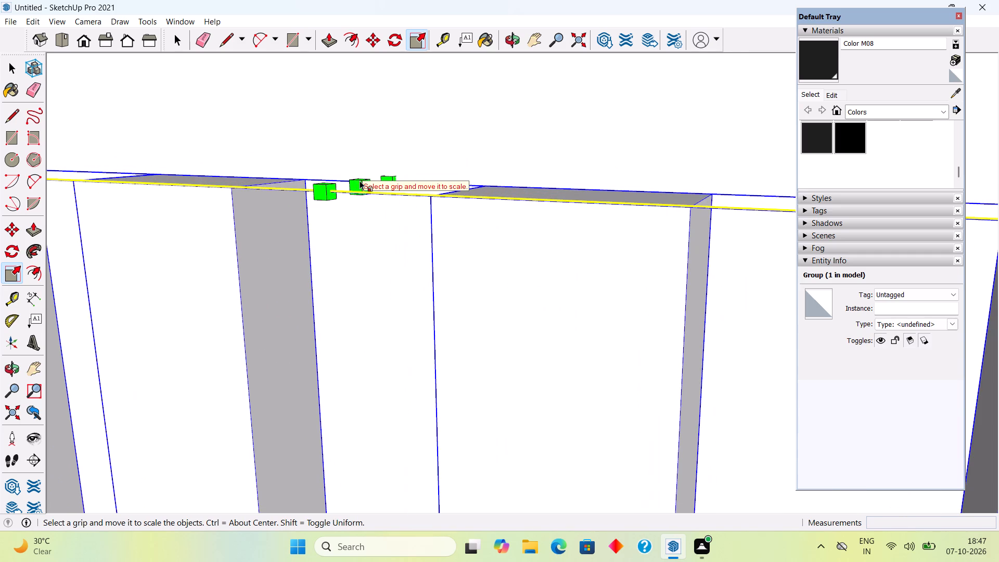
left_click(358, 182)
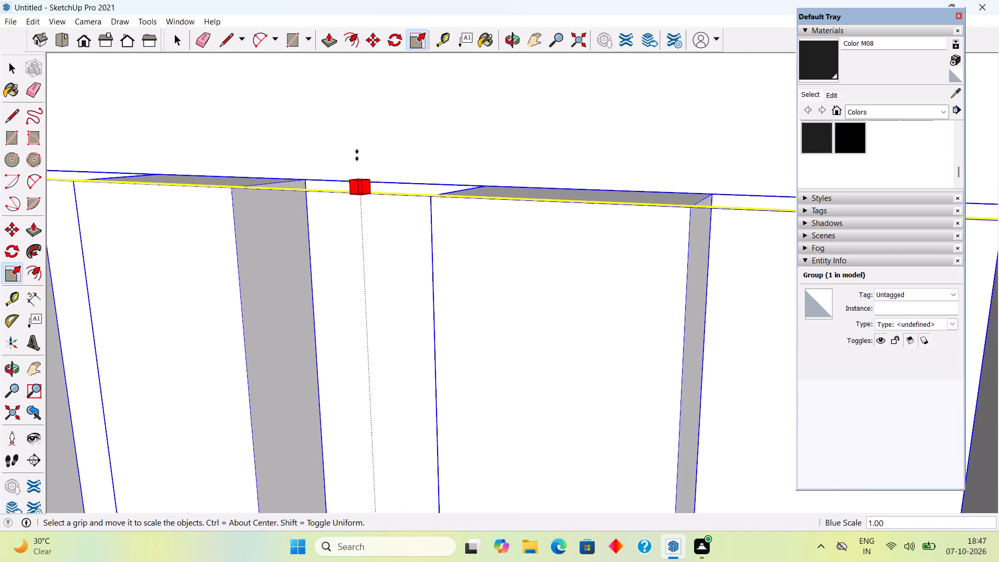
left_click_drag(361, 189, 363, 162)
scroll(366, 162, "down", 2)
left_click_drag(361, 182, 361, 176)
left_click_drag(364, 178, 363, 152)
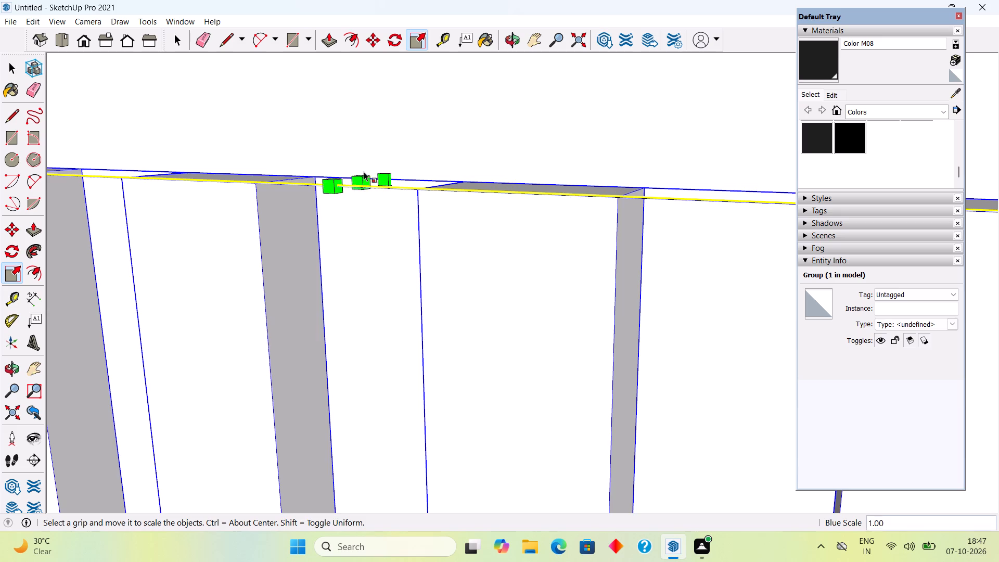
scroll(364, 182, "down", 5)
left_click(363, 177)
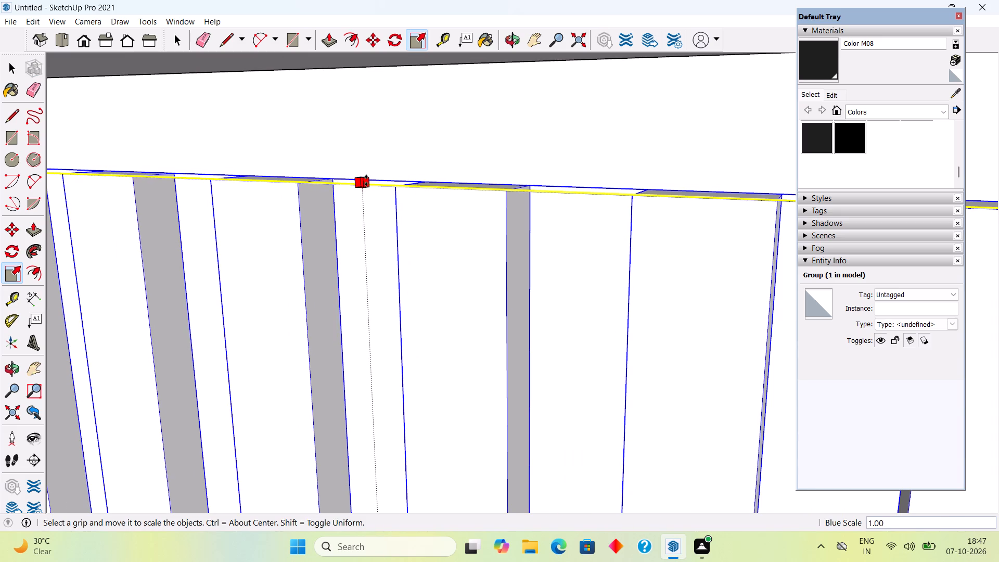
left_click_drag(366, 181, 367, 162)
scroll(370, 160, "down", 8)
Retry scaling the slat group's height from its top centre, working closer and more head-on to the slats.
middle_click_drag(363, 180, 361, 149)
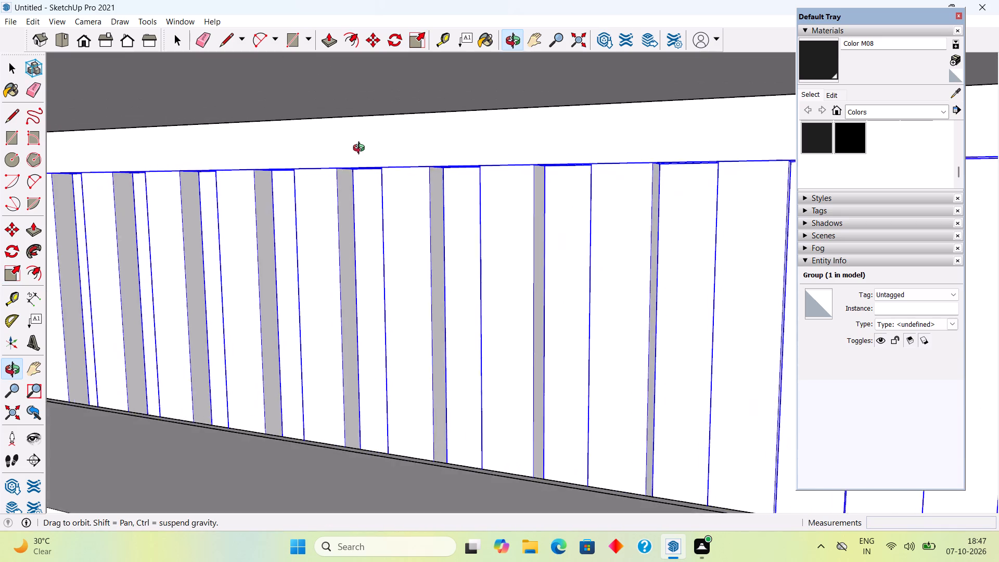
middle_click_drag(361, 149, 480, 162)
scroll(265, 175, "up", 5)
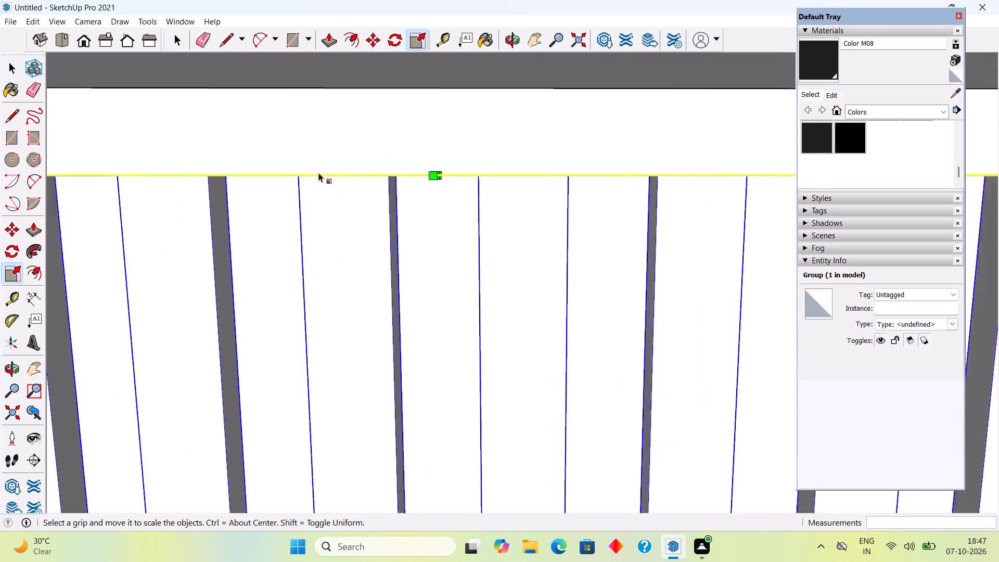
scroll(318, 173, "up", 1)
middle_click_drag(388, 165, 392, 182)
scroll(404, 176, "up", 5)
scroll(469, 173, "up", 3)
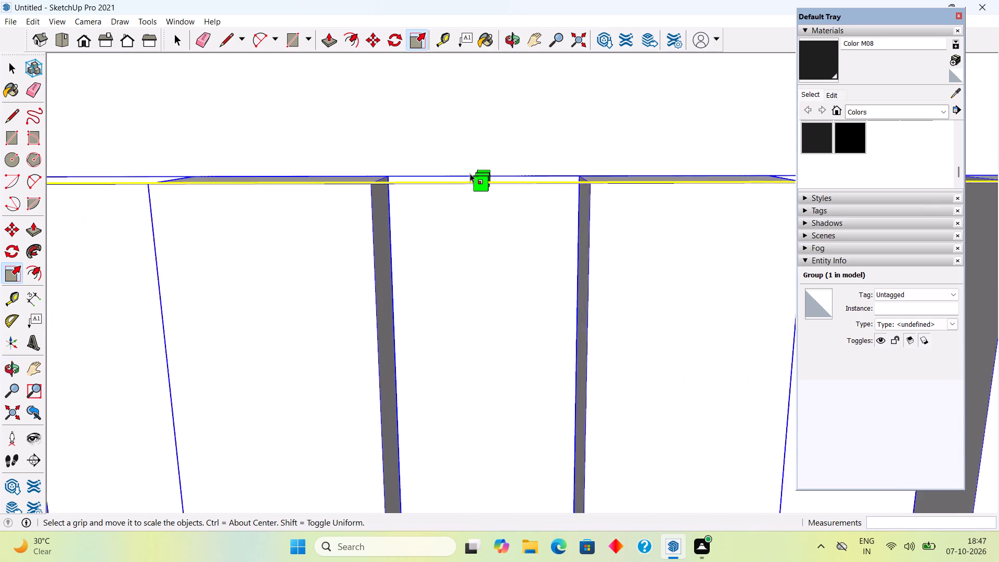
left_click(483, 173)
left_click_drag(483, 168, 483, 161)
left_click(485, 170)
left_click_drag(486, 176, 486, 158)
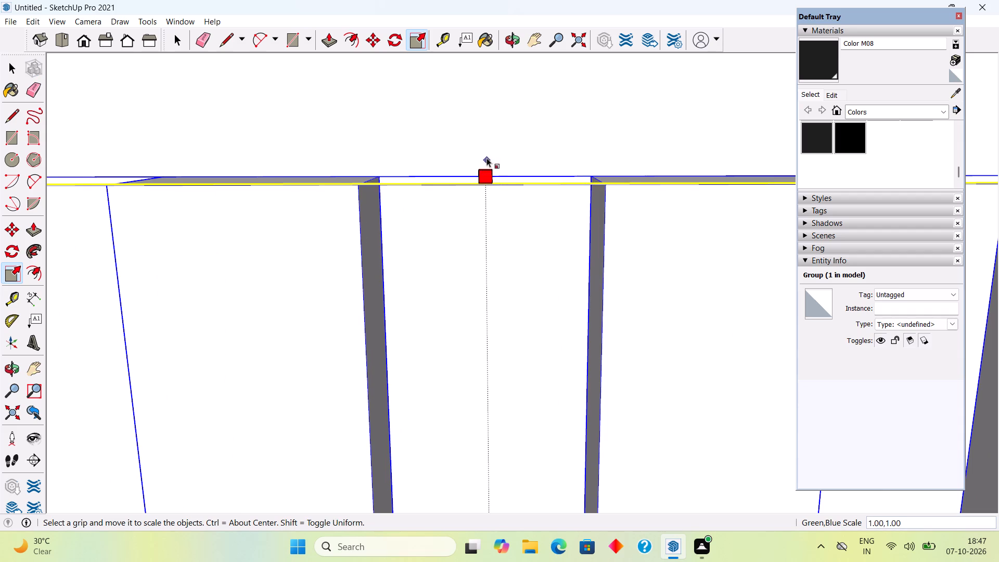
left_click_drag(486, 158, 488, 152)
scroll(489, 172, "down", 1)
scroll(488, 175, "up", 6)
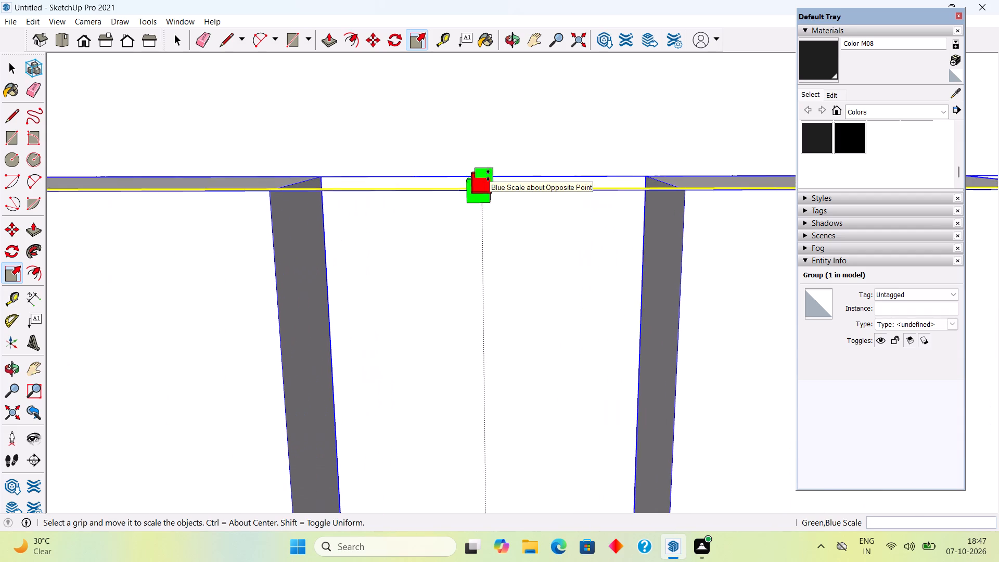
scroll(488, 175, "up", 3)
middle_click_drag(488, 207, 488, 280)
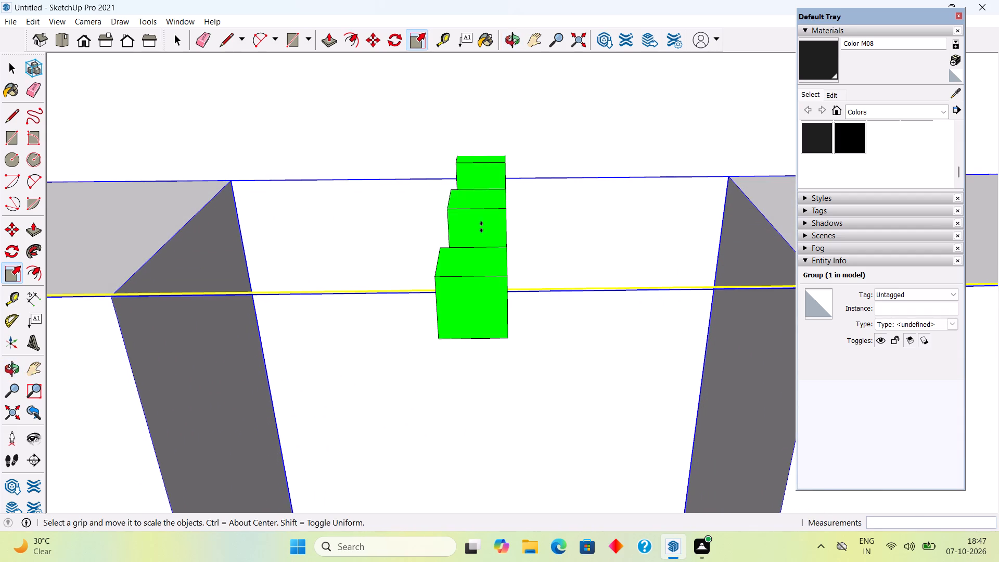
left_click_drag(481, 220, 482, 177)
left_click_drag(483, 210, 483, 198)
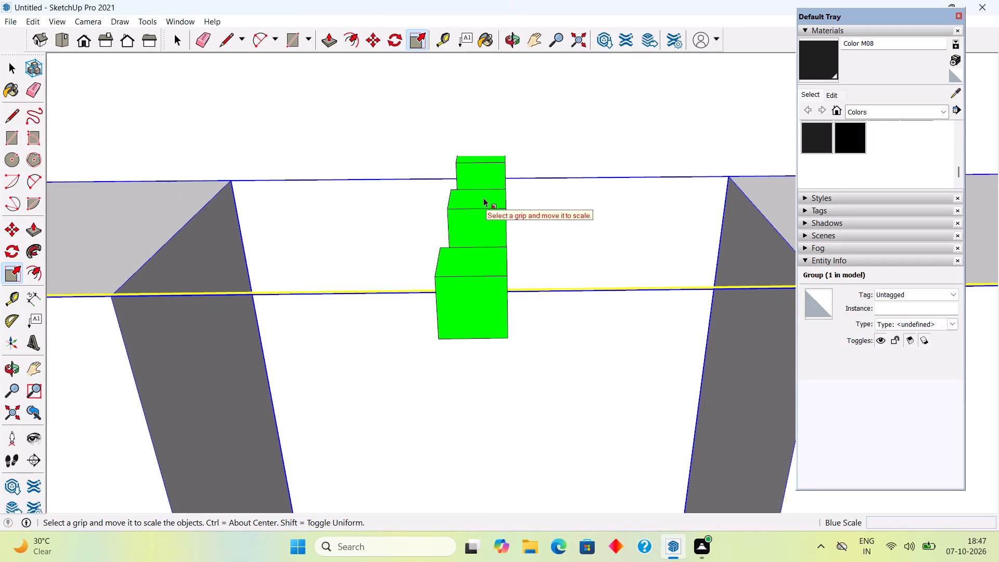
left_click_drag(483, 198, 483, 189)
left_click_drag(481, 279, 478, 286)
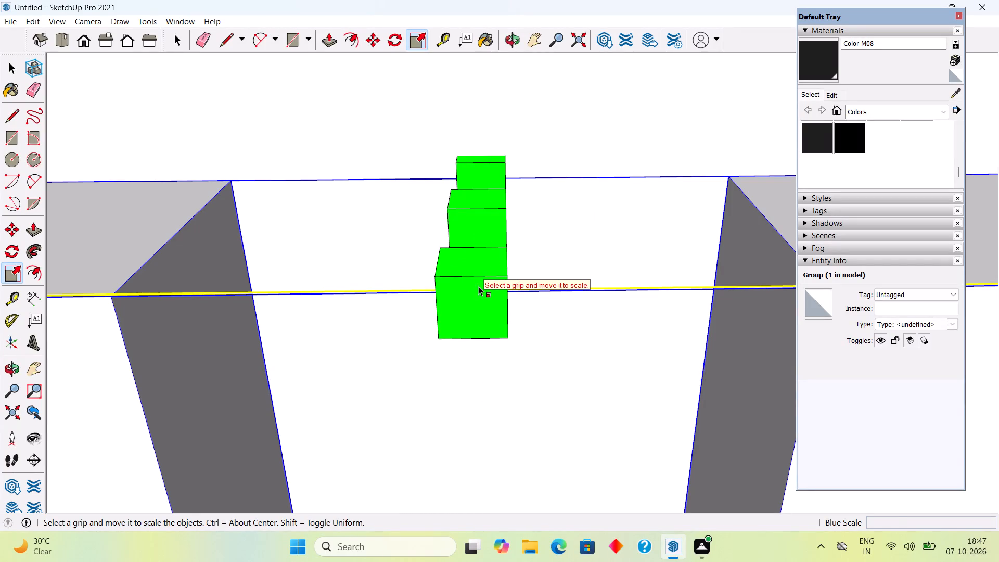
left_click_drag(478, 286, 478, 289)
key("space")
Hide both false ceiling slab groups to expose the tops of the wall slats.
scroll(477, 289, "down", 12)
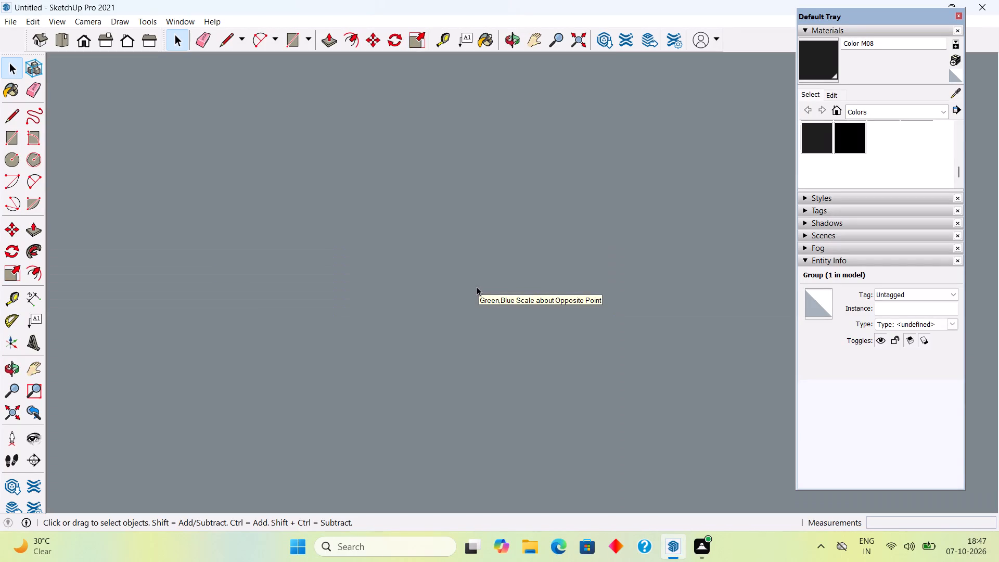
left_click(7, 414)
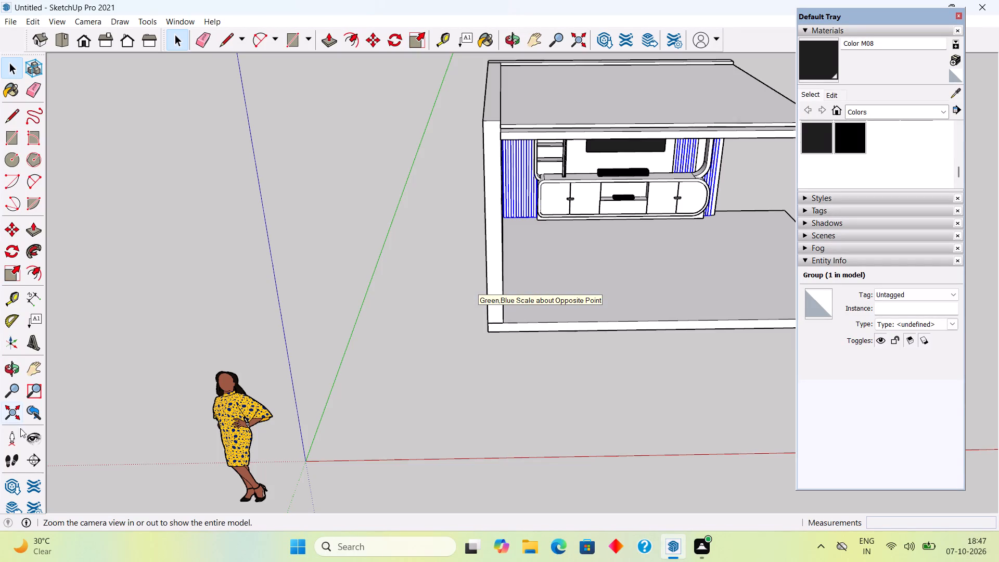
left_click(340, 331)
middle_click_drag(464, 256, 428, 125)
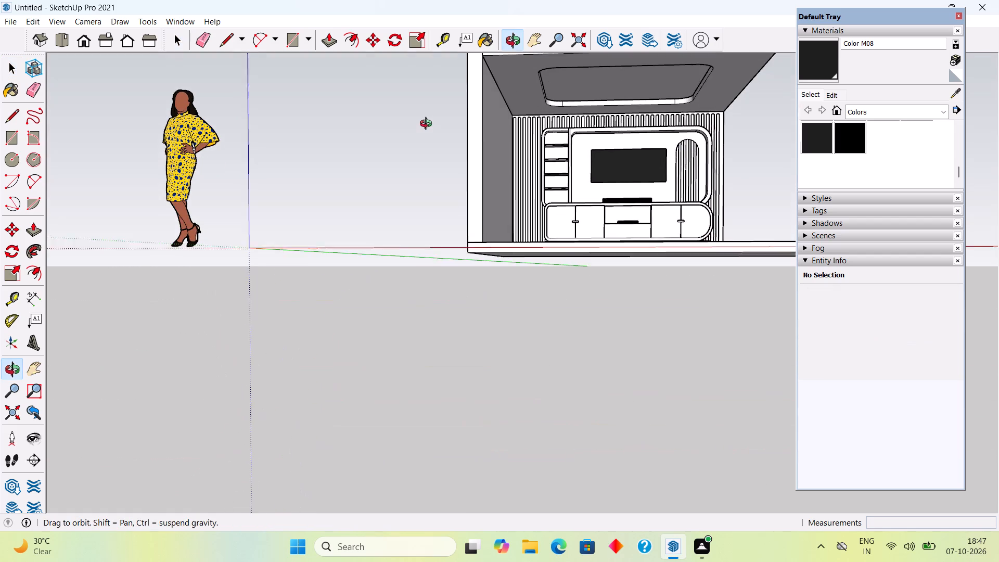
middle_click_drag(428, 125, 428, 124)
scroll(637, 119, "up", 9)
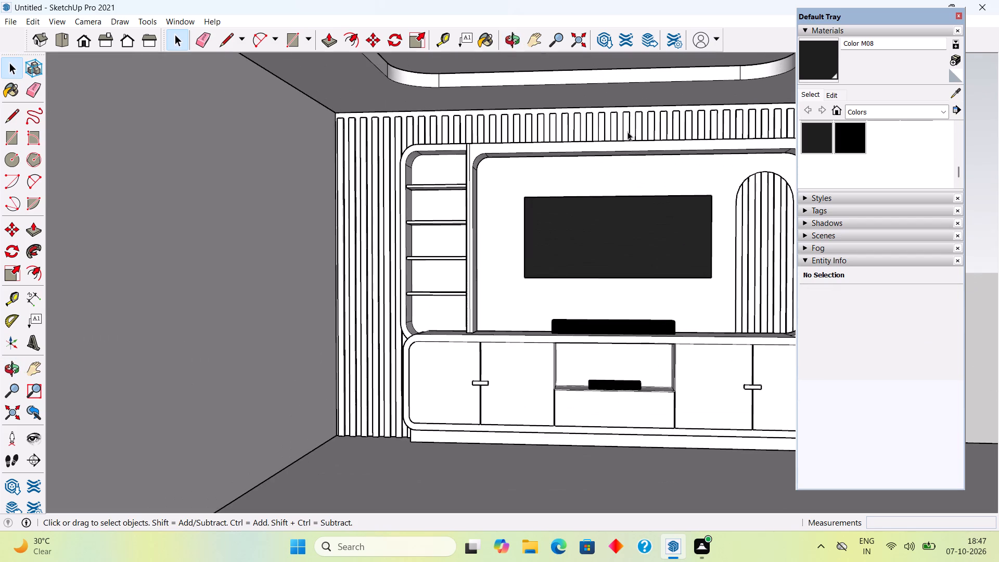
left_click(623, 131)
scroll(622, 130, "up", 3)
middle_click_drag(598, 125, 569, 173)
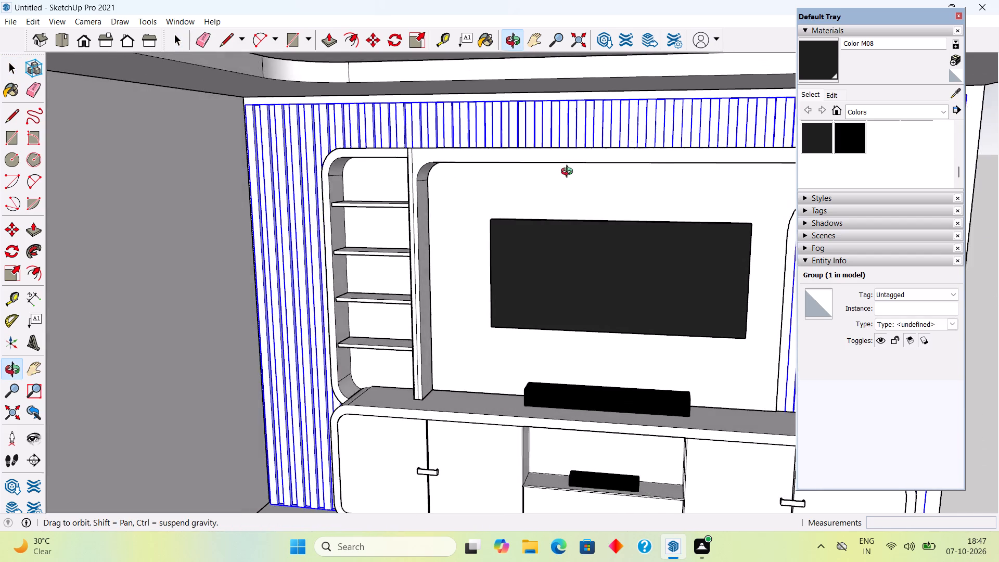
middle_click_drag(569, 173, 181, 218)
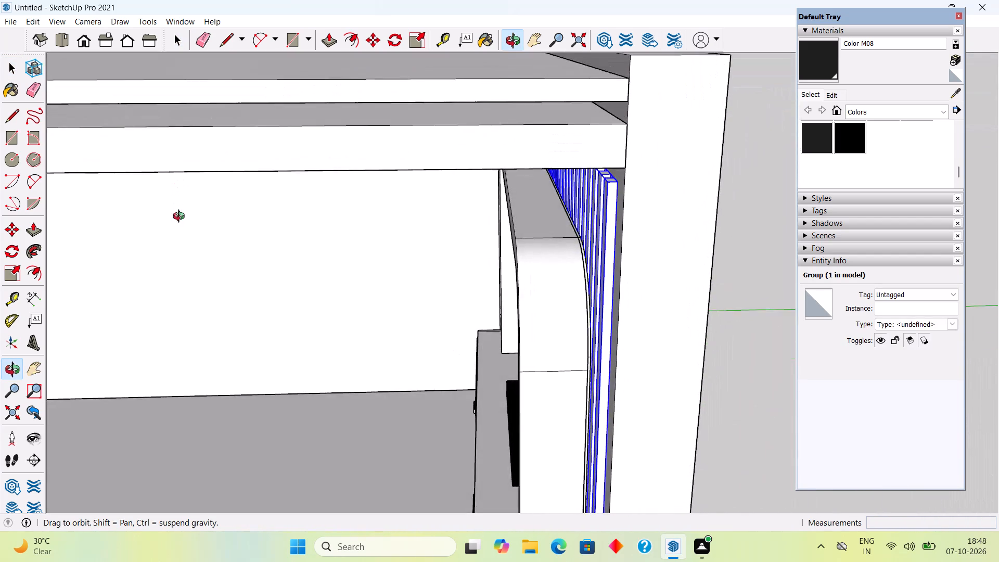
middle_click_drag(181, 218, 201, 196)
scroll(246, 171, "down", 4)
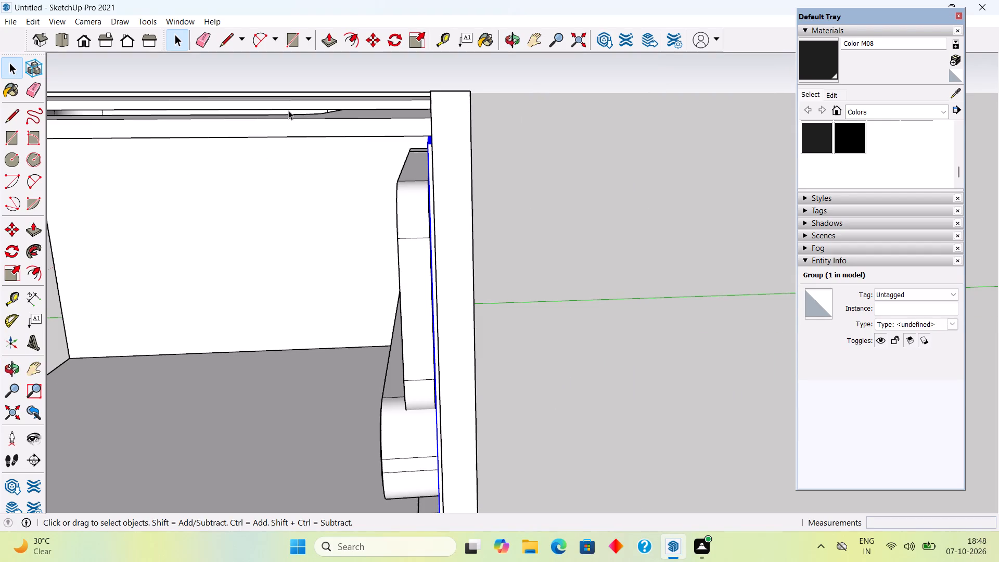
left_click(293, 126)
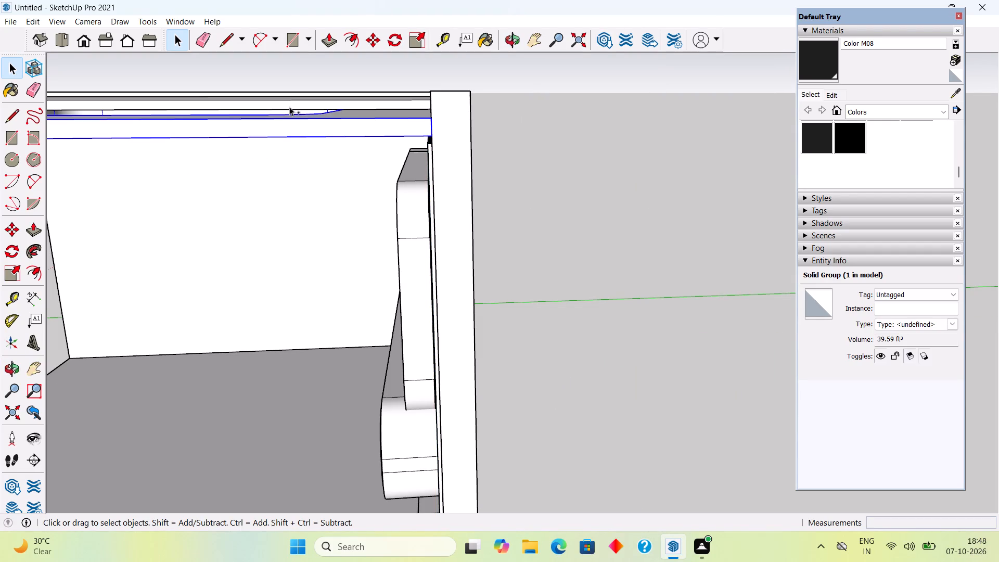
left_click(290, 103, "ctrl")
right_click(290, 103, "ctrl")
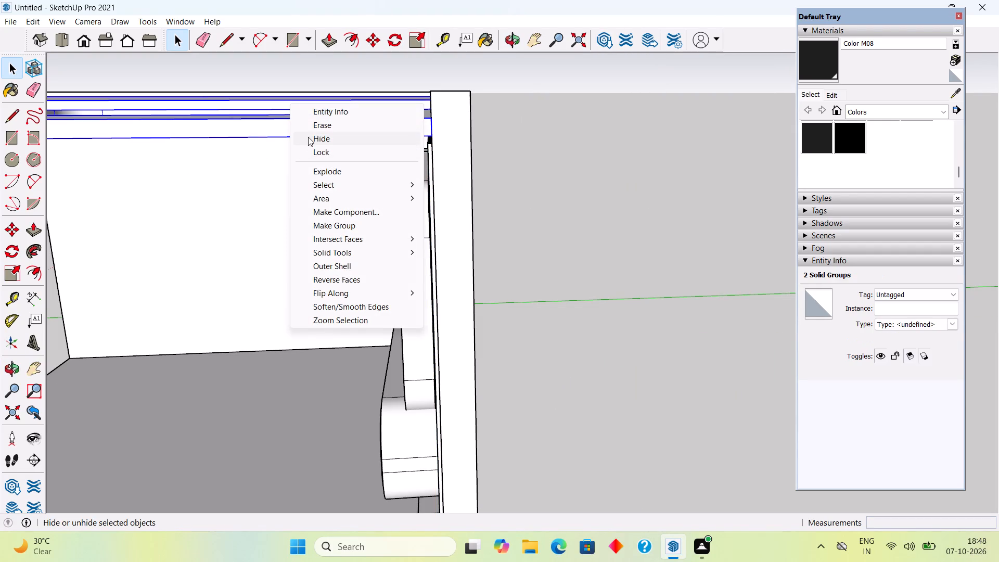
left_click(308, 137)
Scale the wall slat group upward along the blue axis by a factor of about 1.02.
scroll(362, 150, "up", 4)
middle_click_drag(423, 148, 463, 251)
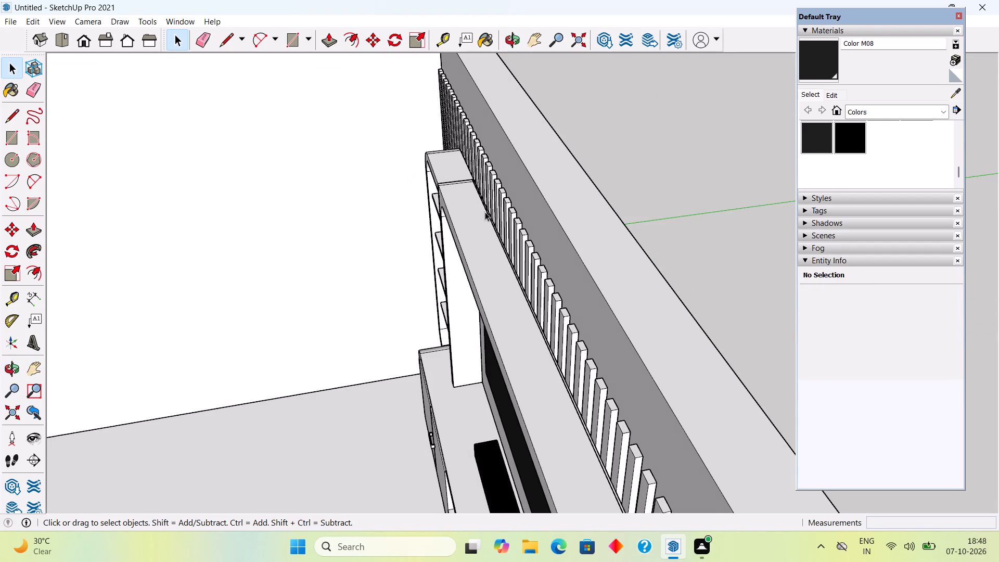
left_click(497, 206)
scroll(508, 197, "up", 8)
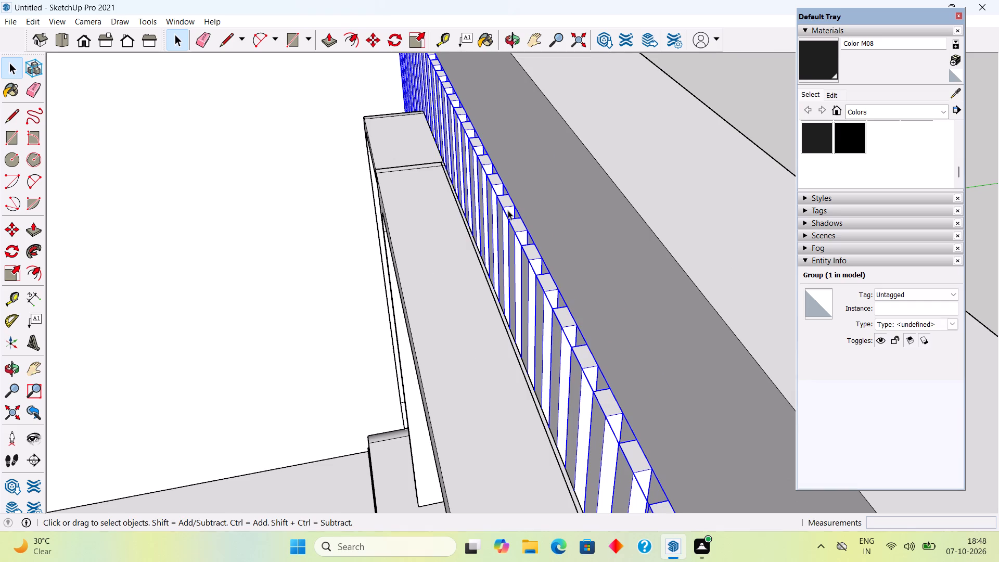
key("s")
left_click_drag(523, 234, 520, 220)
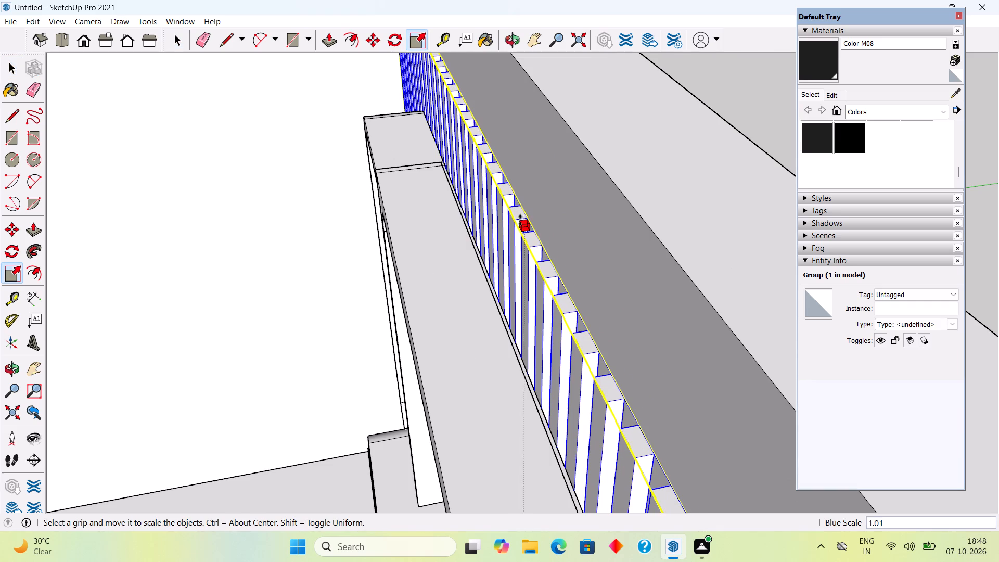
left_click_drag(520, 220, 536, 205)
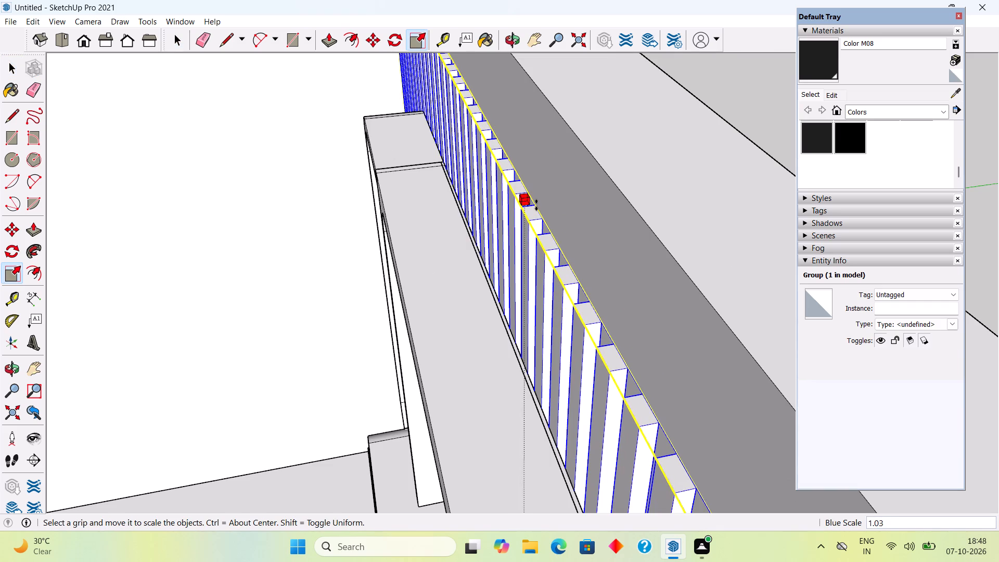
left_click_drag(536, 205, 536, 209)
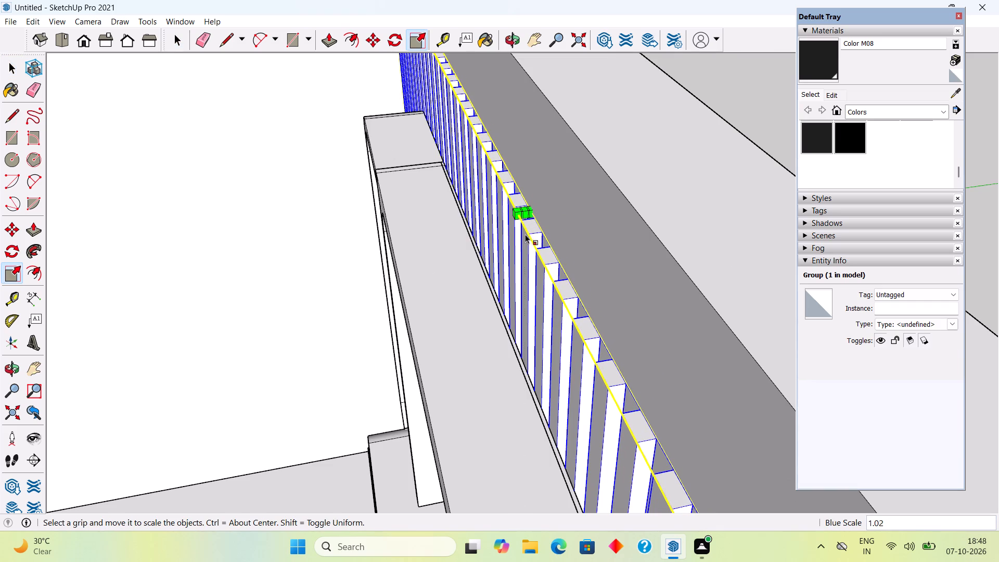
key("space")
Examine the heightened slats and the TV unit from inside the room and from above.
scroll(523, 236, "down", 10)
middle_click_drag(546, 312, 578, 233)
scroll(548, 306, "down", 1)
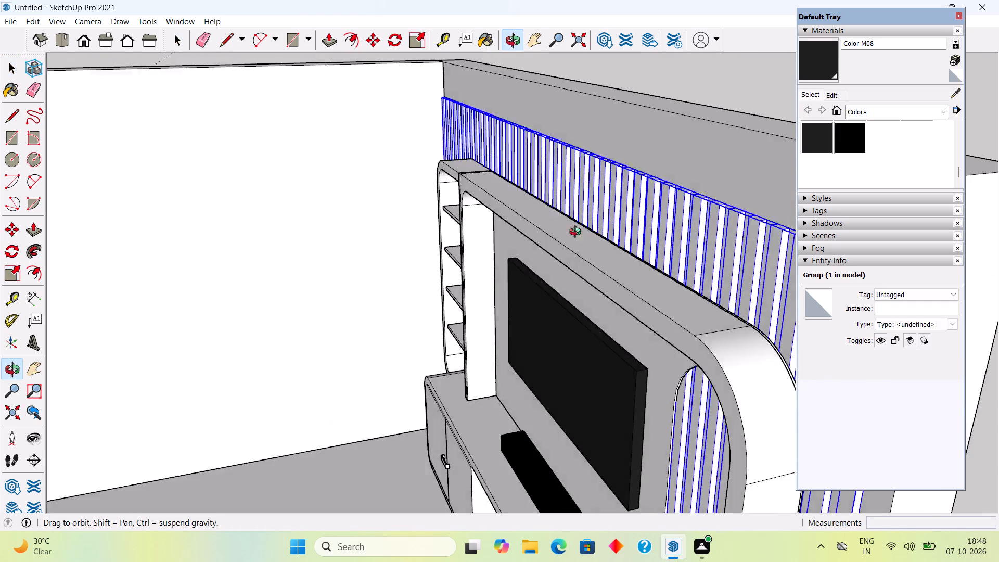
middle_click_drag(578, 233, 587, 198)
scroll(587, 198, "down", 8)
middle_click_drag(561, 232, 707, 217)
scroll(707, 217, "down", 3)
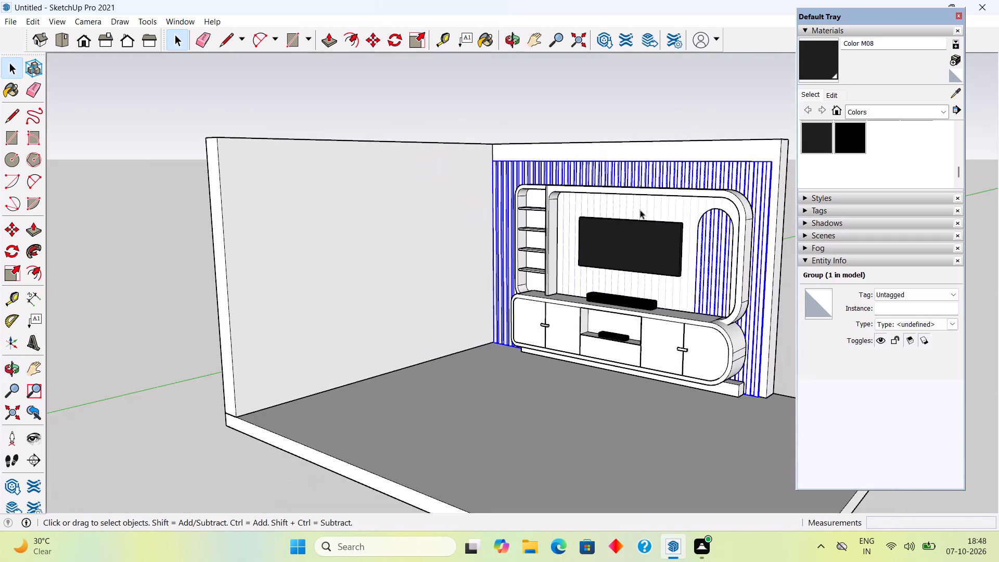
middle_click_drag(623, 220, 744, 225)
scroll(621, 205, "up", 3)
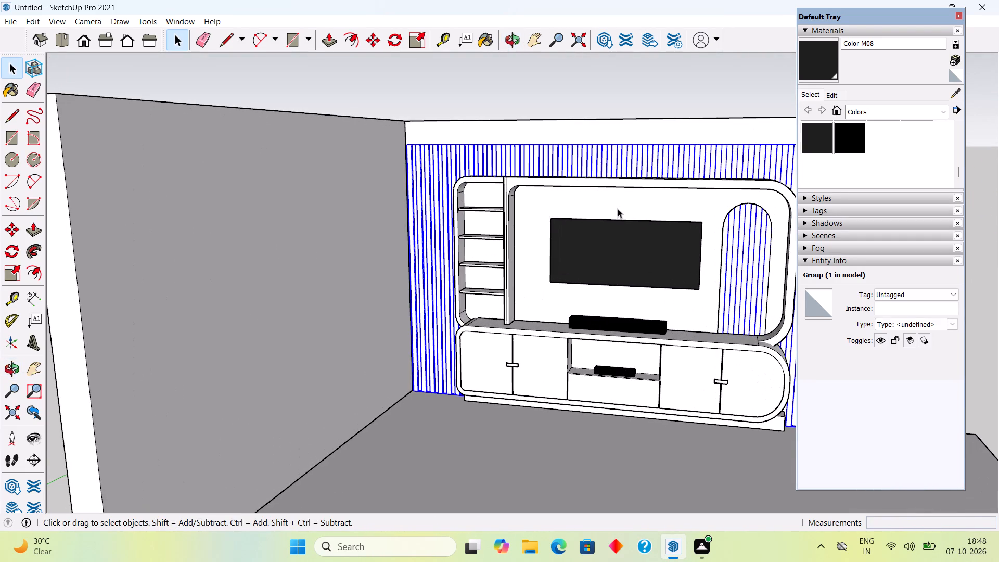
left_click(617, 209)
middle_click_drag(630, 173, 649, 330)
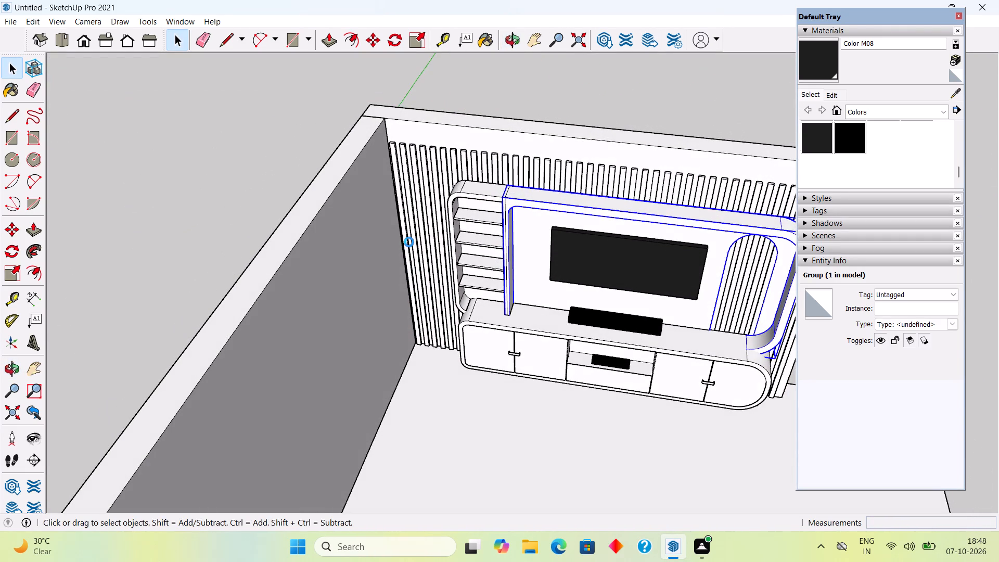
Add the shelf unit to the selected TV panel frame and scale both groups upward along the blue axis by about 1.06.
left_click(472, 224, "shift")
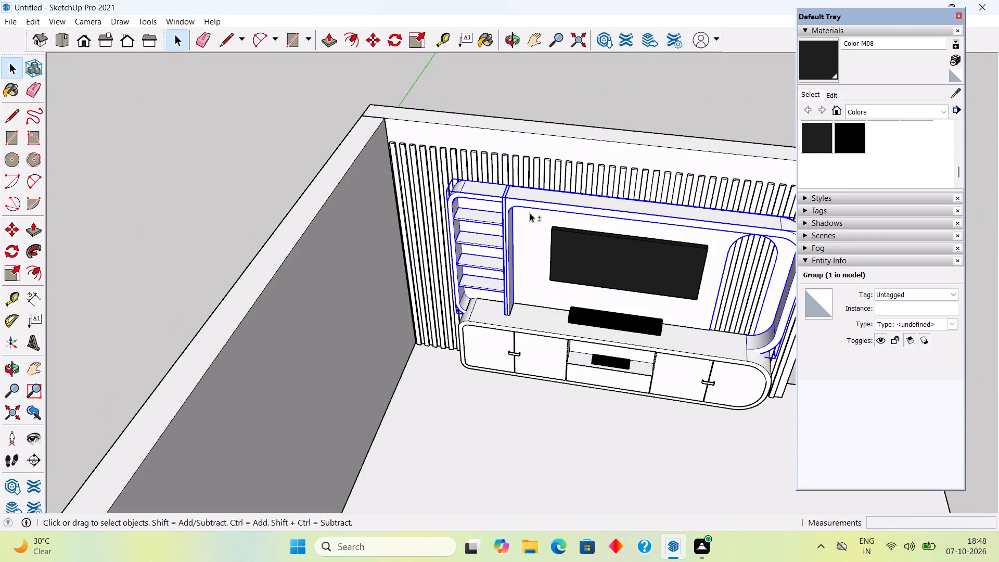
key("s")
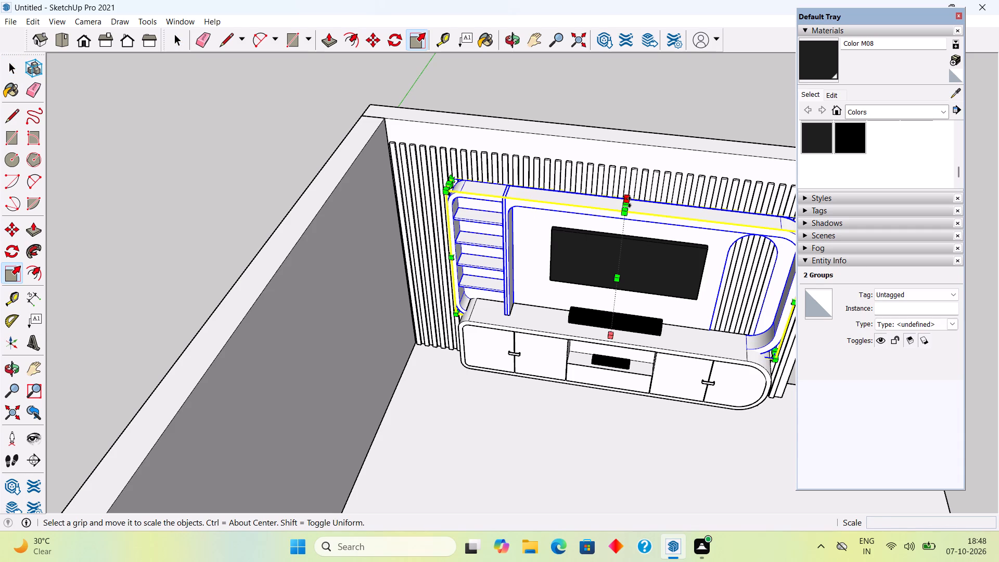
left_click(630, 203)
left_click(630, 197)
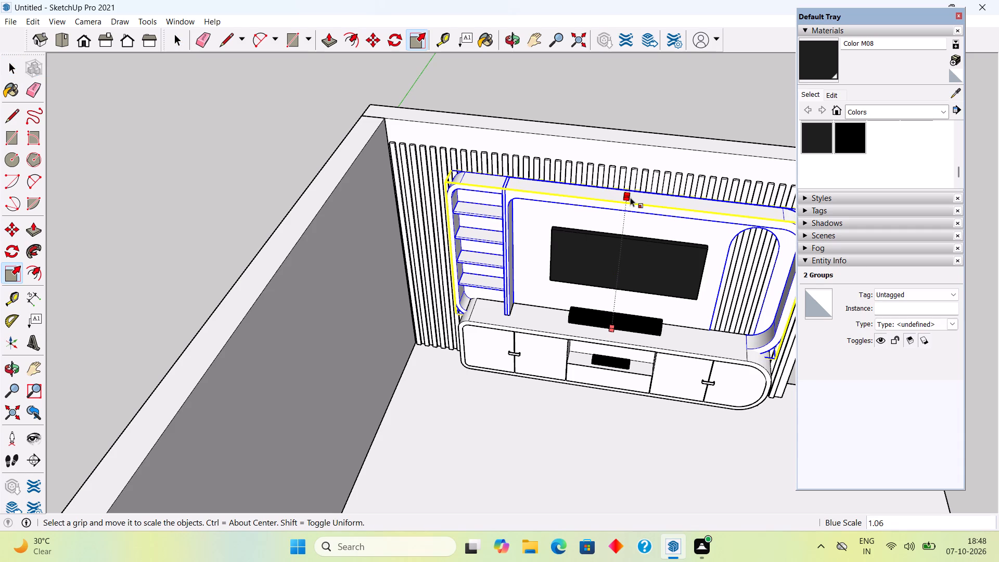
key("space")
left_click(610, 126)
Examine the heightened shelf unit and TV panel frame against the wall slats from the front and from above.
middle_click_drag(611, 197, 601, 130)
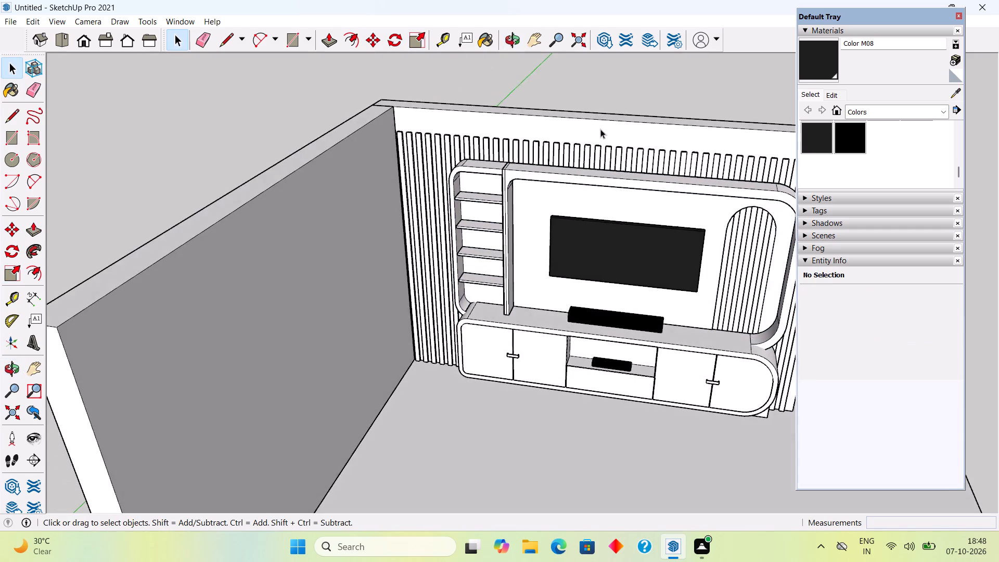
scroll(599, 130, "down", 6)
middle_click_drag(610, 300, 680, 186)
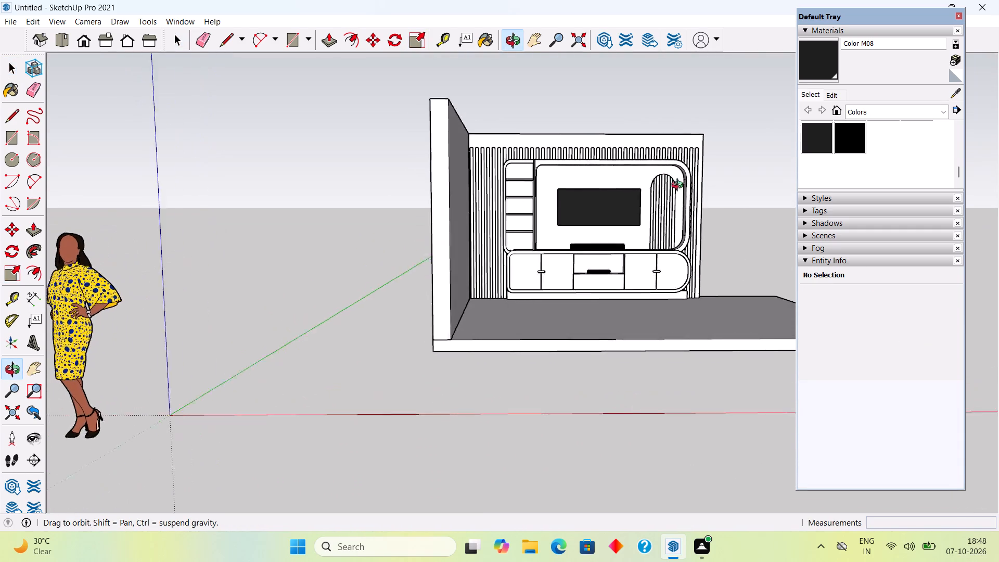
middle_click_drag(680, 186, 655, 188)
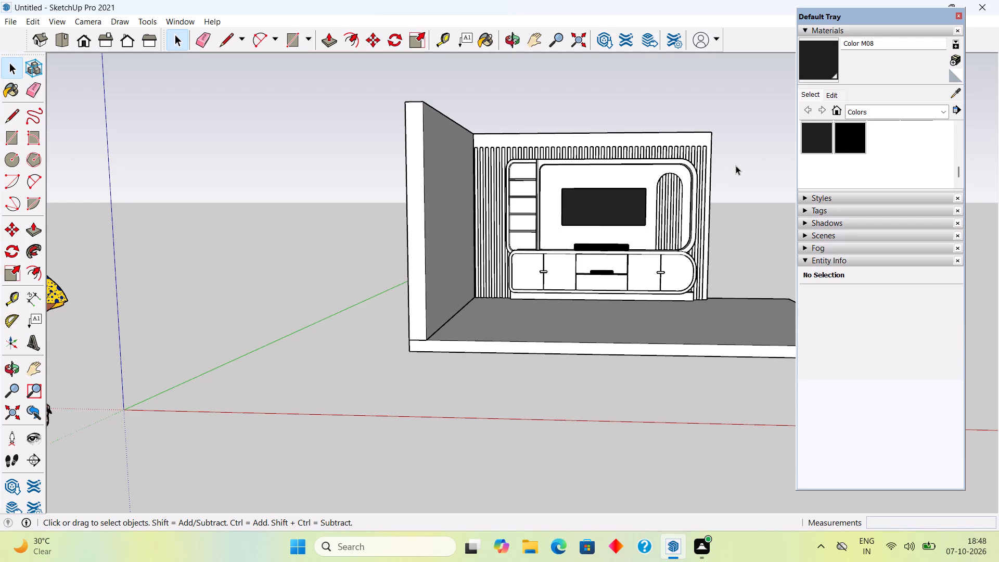
middle_click_drag(616, 170, 654, 215)
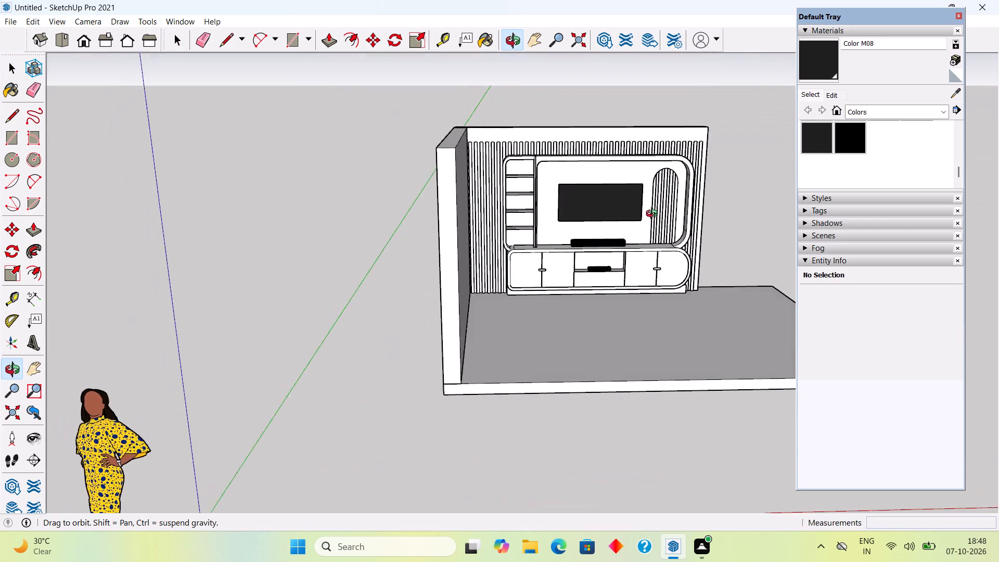
middle_click_drag(654, 215, 667, 204)
scroll(667, 204, "down", 3)
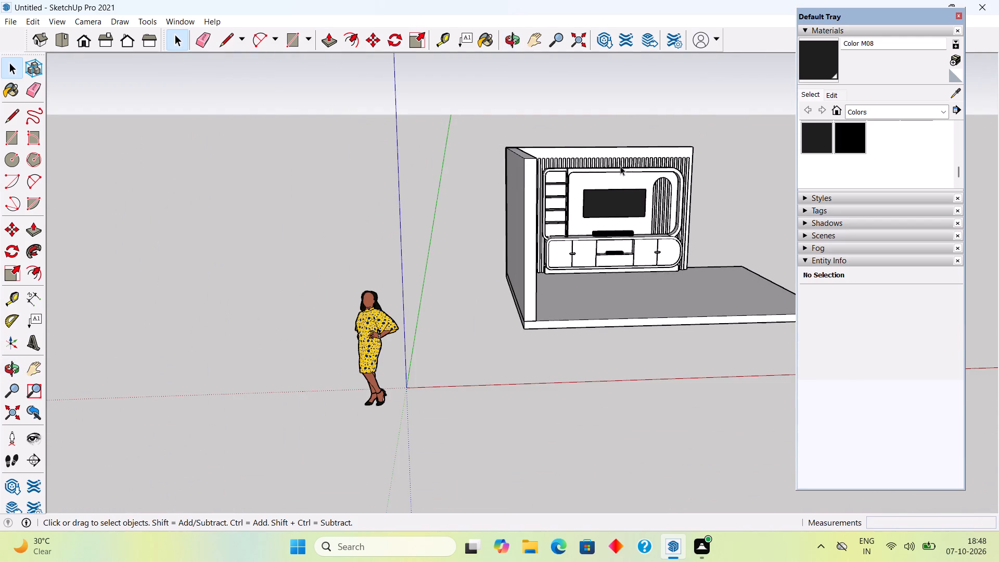
middle_click_drag(572, 181, 496, 175)
scroll(578, 149, "up", 3)
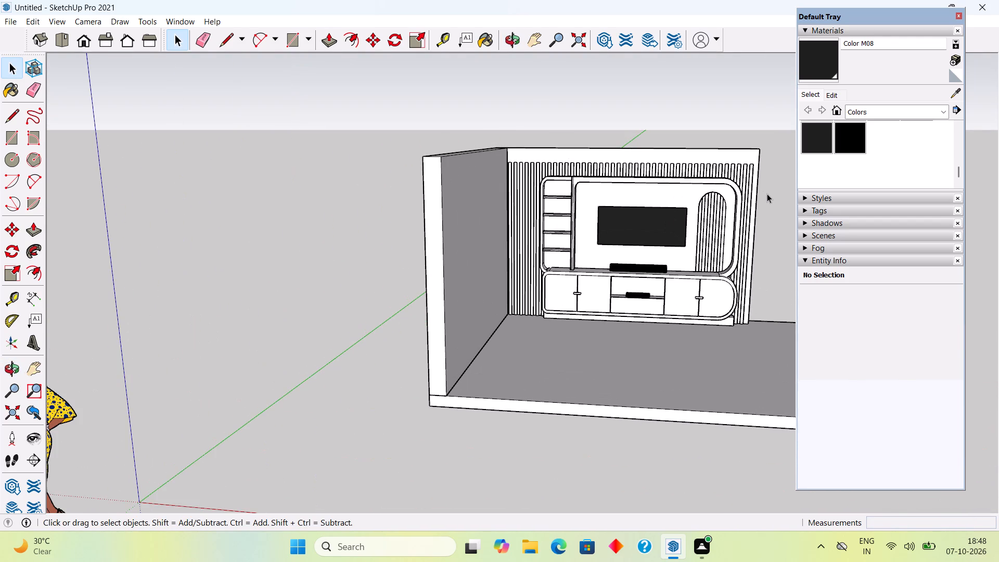
scroll(767, 194, "up", 5)
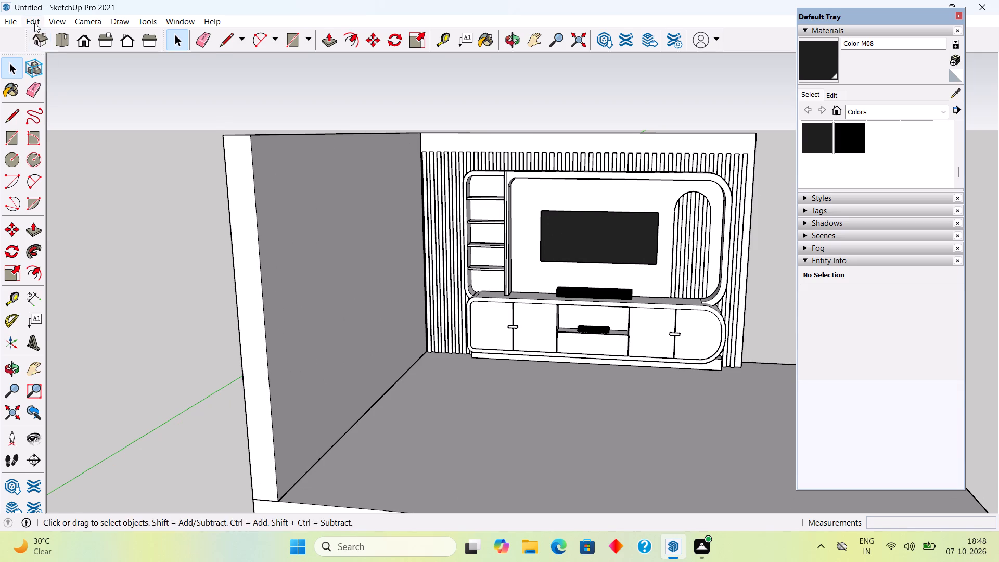
Unhide all hidden geometry to bring back the false ceiling slabs above the TV wall.
left_click(34, 23)
left_click(98, 209)
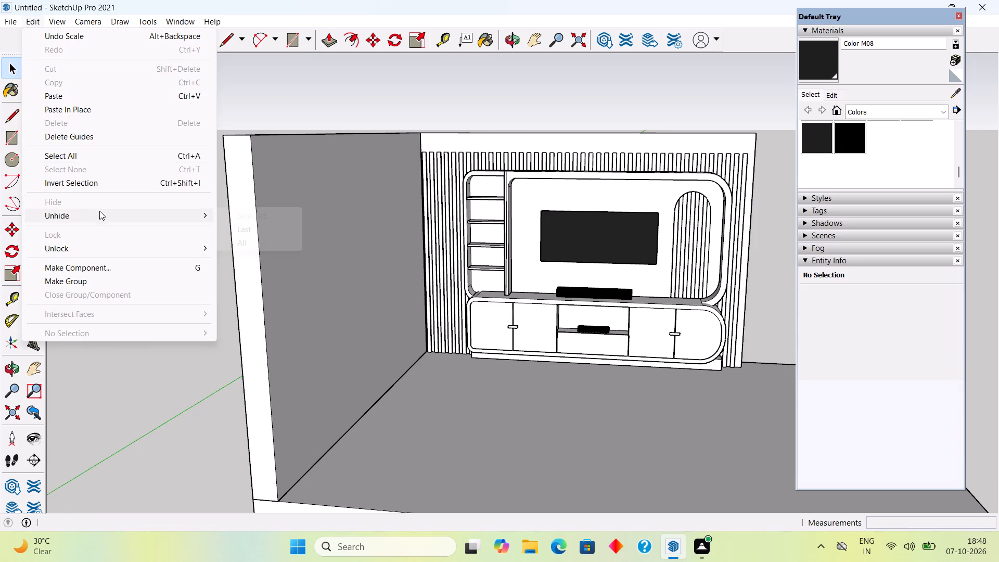
left_click(206, 220)
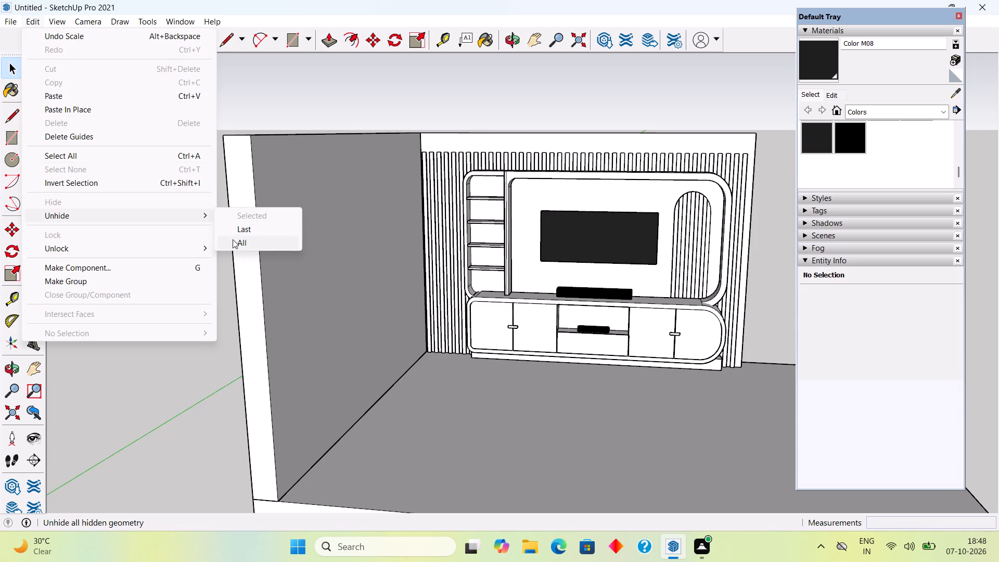
left_click(233, 239)
middle_click(464, 185)
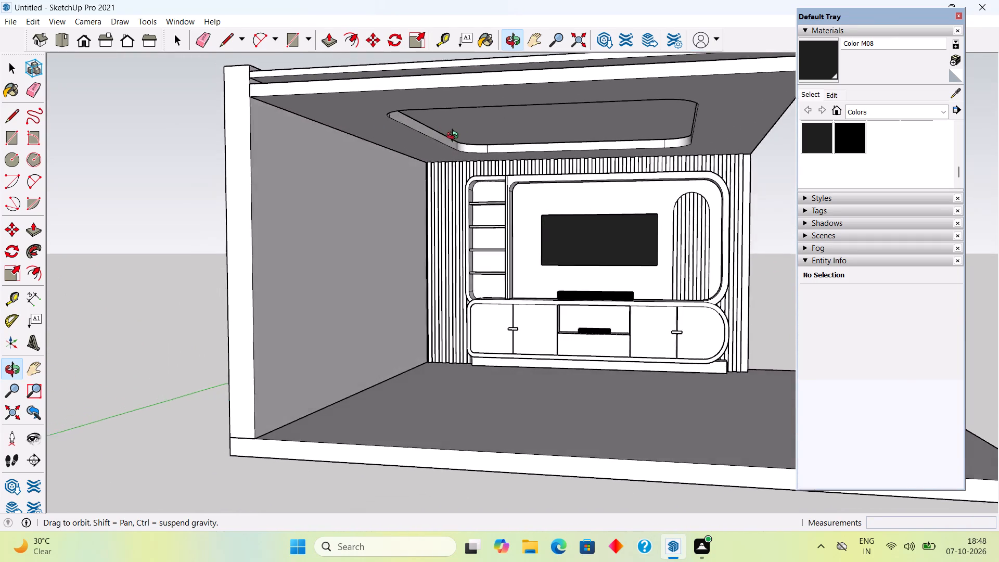
scroll(465, 184, "down", 7)
middle_click_drag(557, 218, 575, 147)
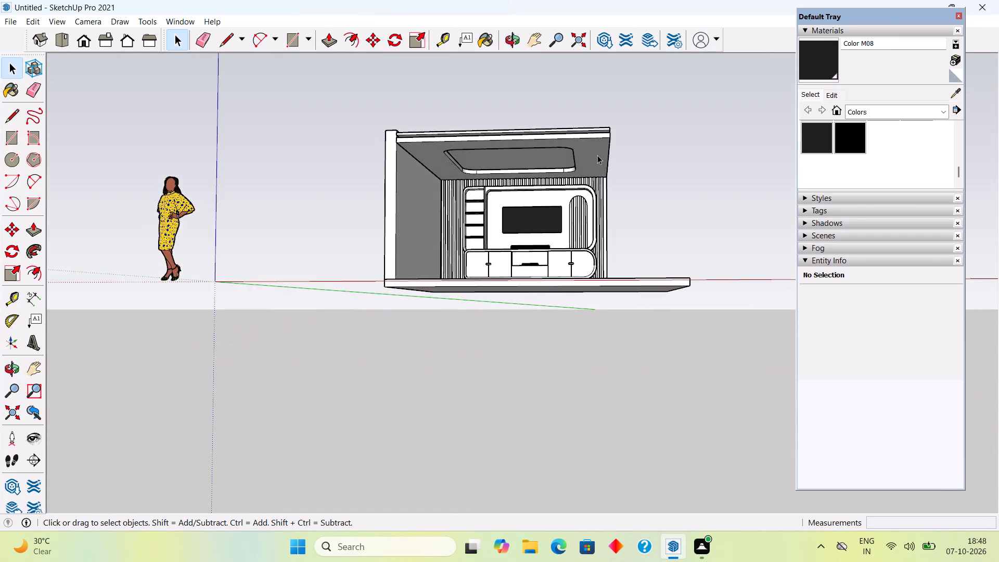
scroll(614, 199, "up", 8)
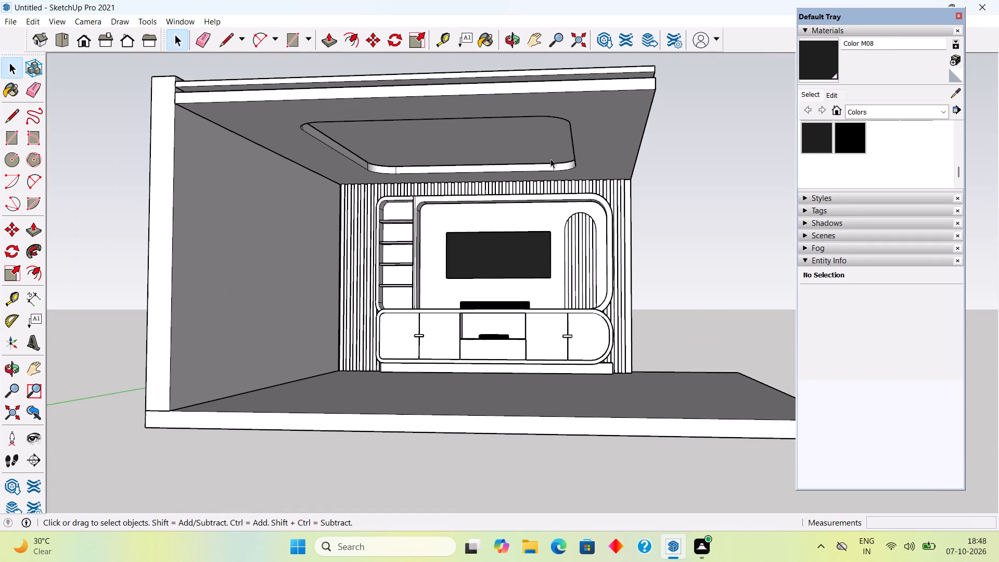
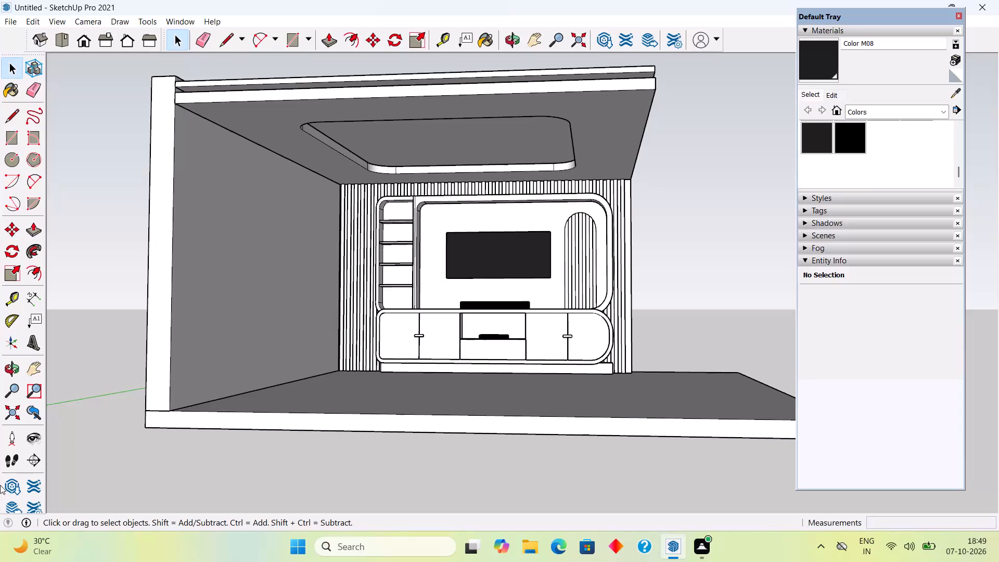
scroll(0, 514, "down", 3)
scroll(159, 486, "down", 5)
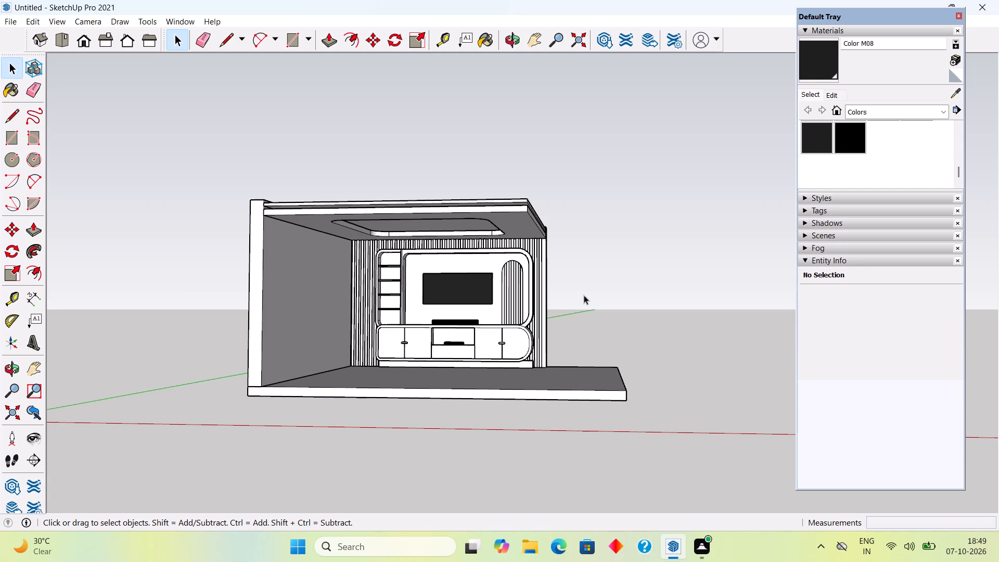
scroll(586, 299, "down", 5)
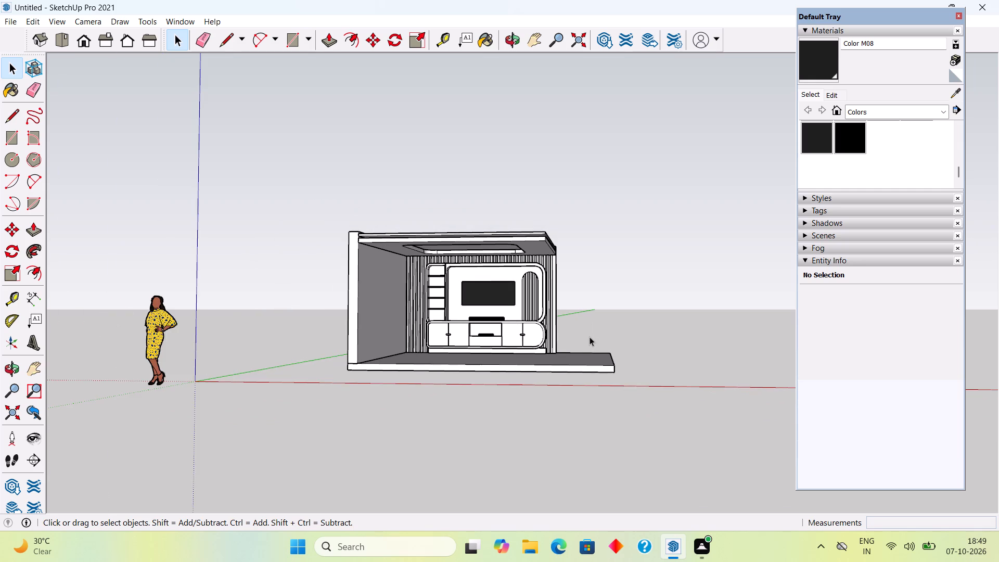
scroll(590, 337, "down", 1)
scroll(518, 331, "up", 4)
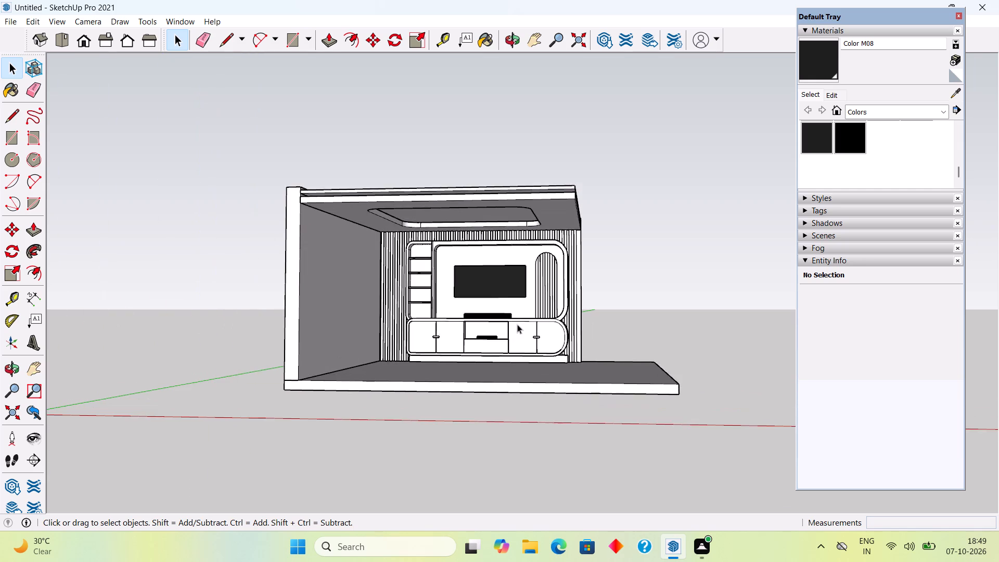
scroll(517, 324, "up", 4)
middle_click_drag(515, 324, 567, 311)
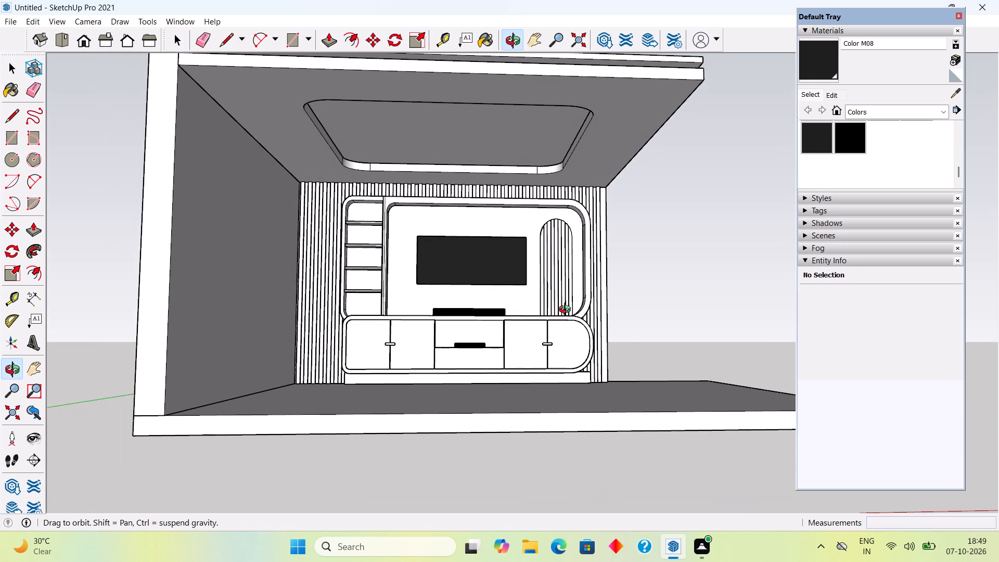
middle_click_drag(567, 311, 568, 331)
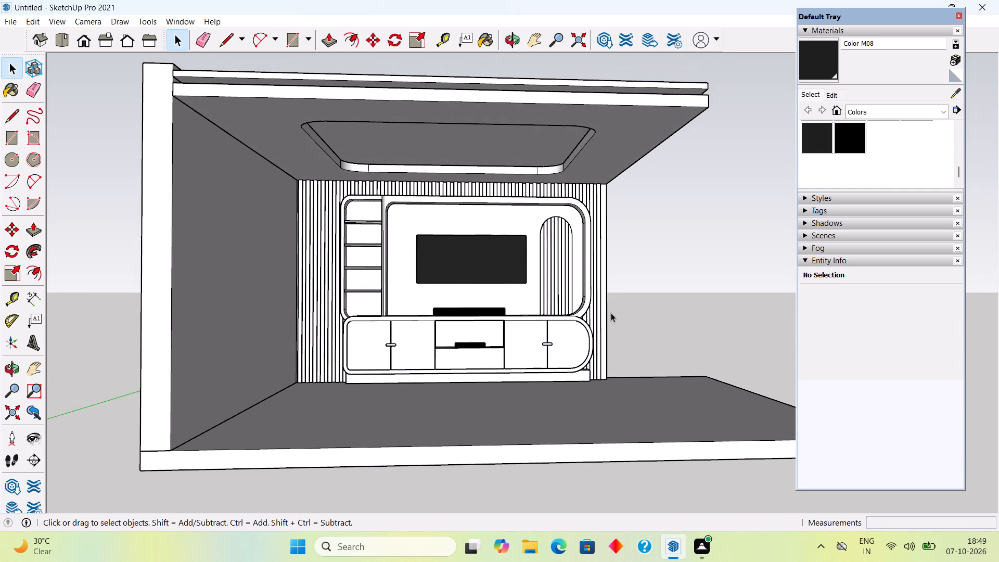
Extend the front edge of the lower ceiling panel outward by 3' with Push/Pull inside its group.
middle_click_drag(611, 313, 262, 426)
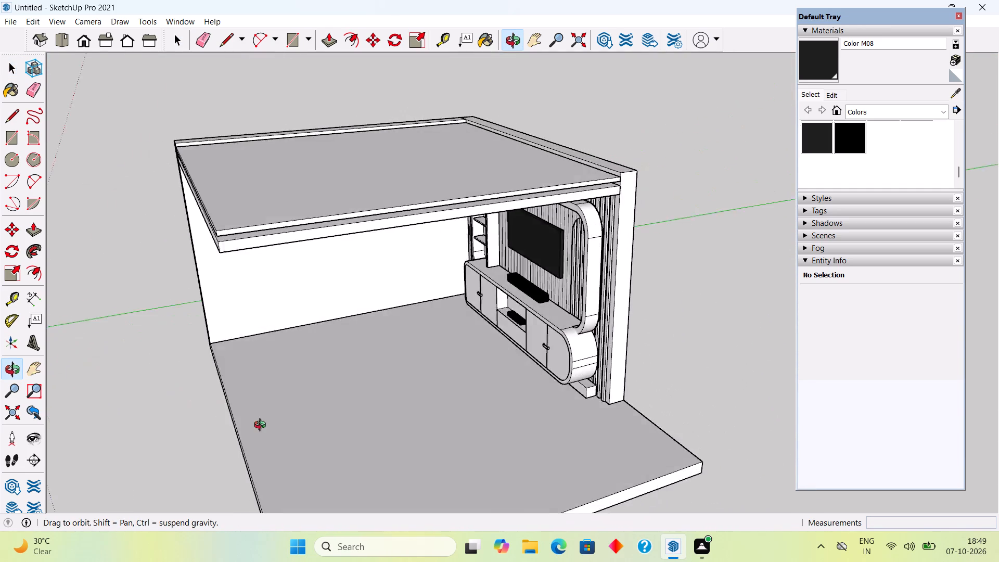
middle_click_drag(262, 426, 148, 354)
scroll(396, 174, "up", 3)
double_click(405, 171)
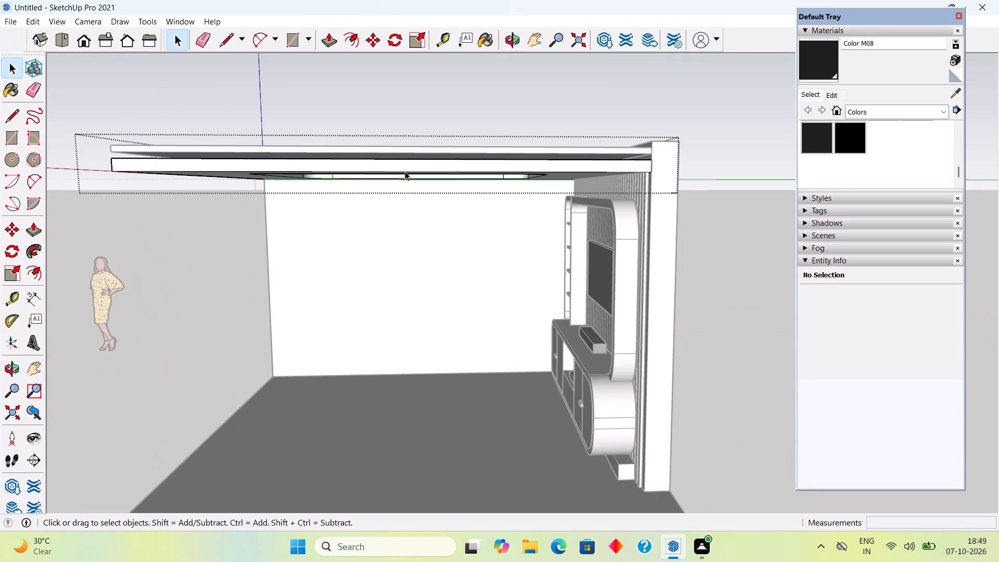
left_click(405, 171)
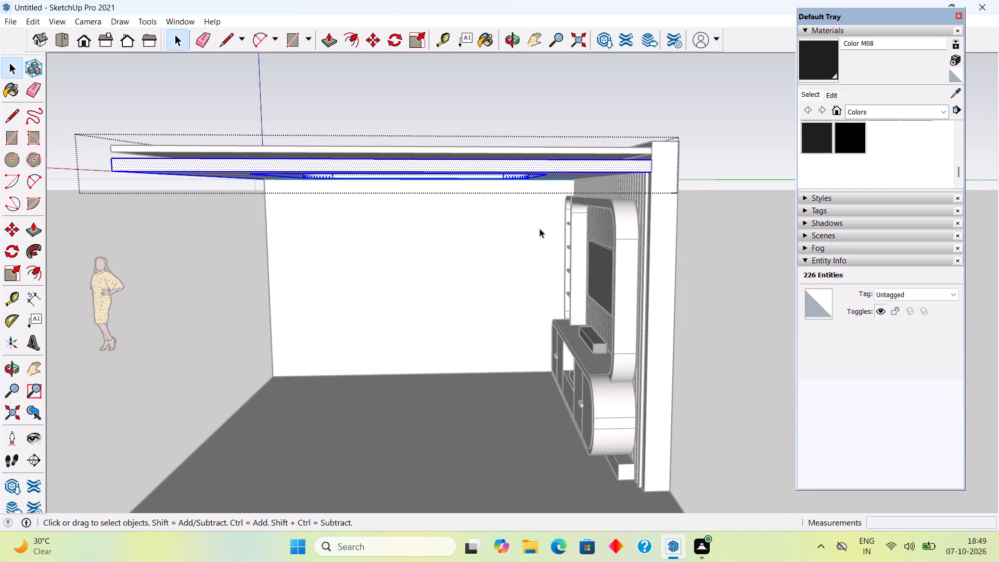
key("p")
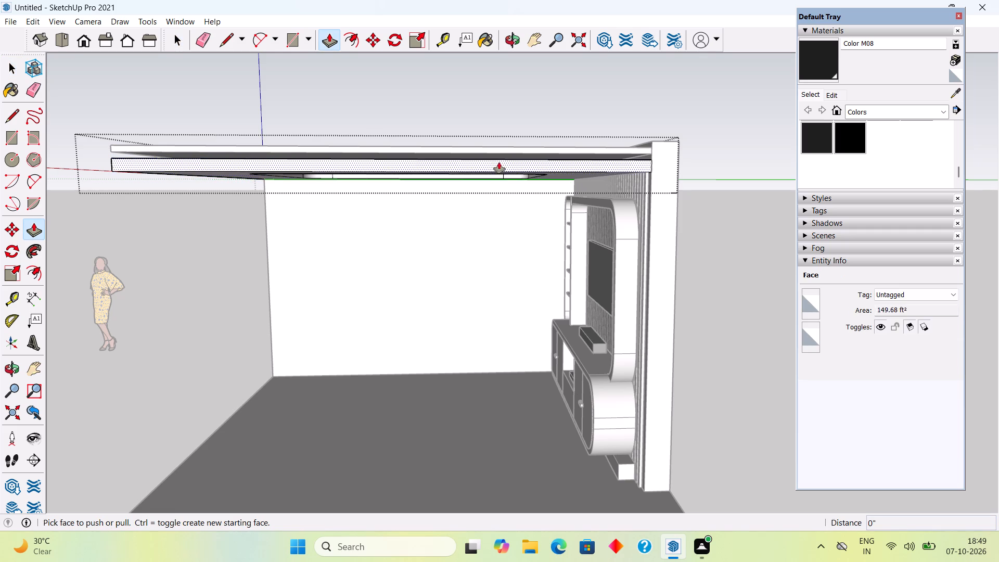
left_click(499, 162)
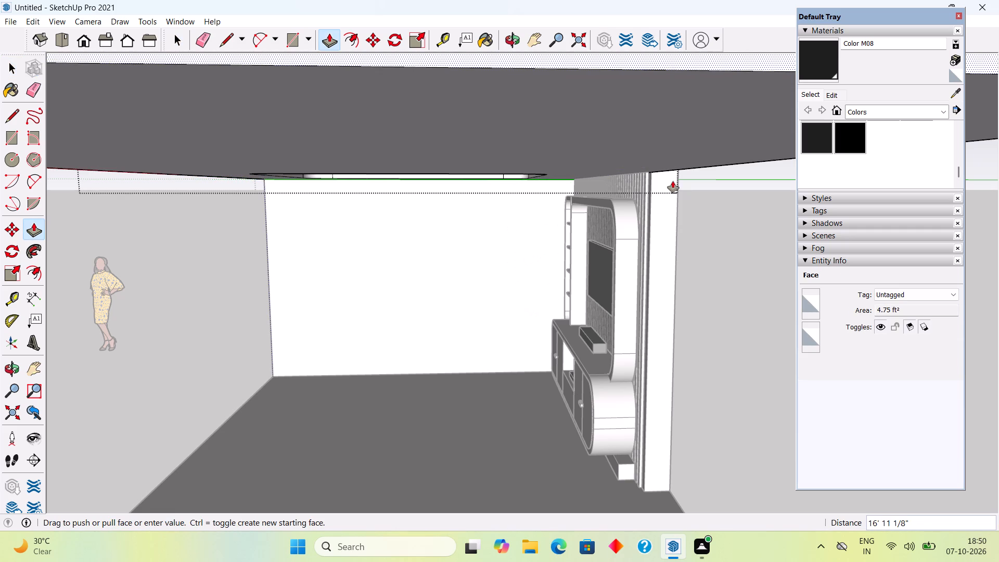
type("3'")
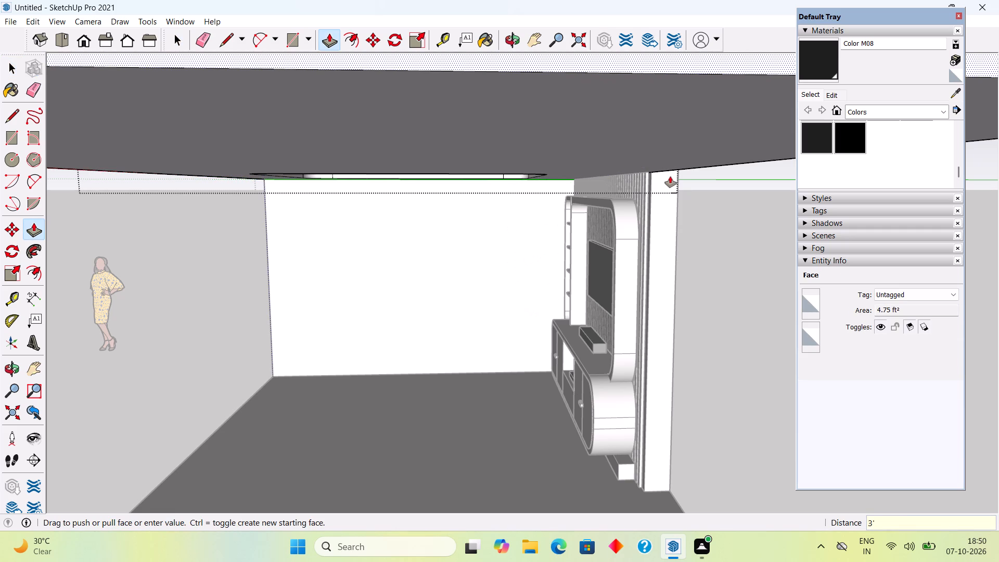
key("Return")
key("space")
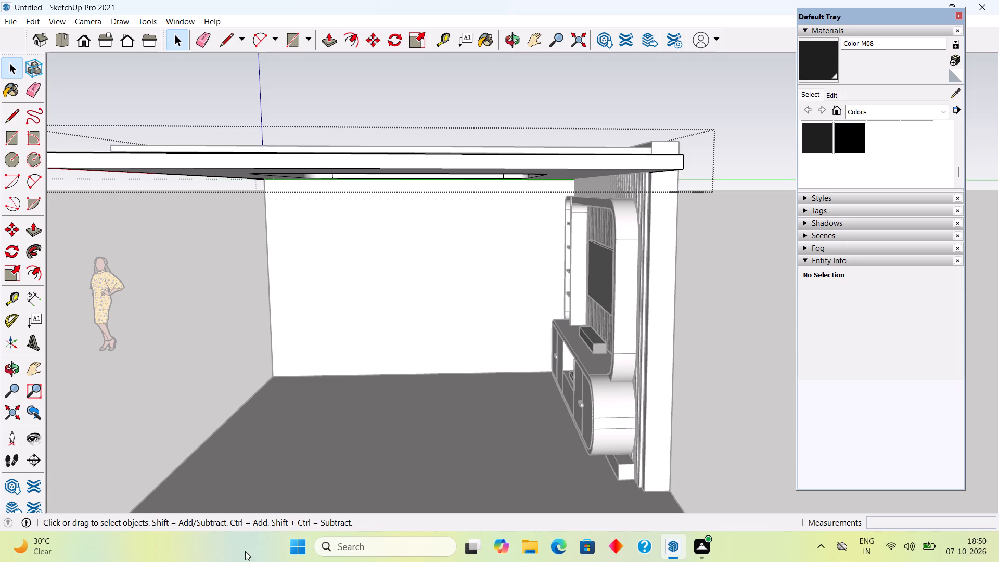
scroll(223, 552, "down", 3)
scroll(187, 521, "down", 1)
left_click(355, 396)
Extend the floor slab's side behind the TV wall outward by about 6' 8" with Push/Pull inside its group.
scroll(363, 421, "down", 5)
scroll(363, 421, "up", 1)
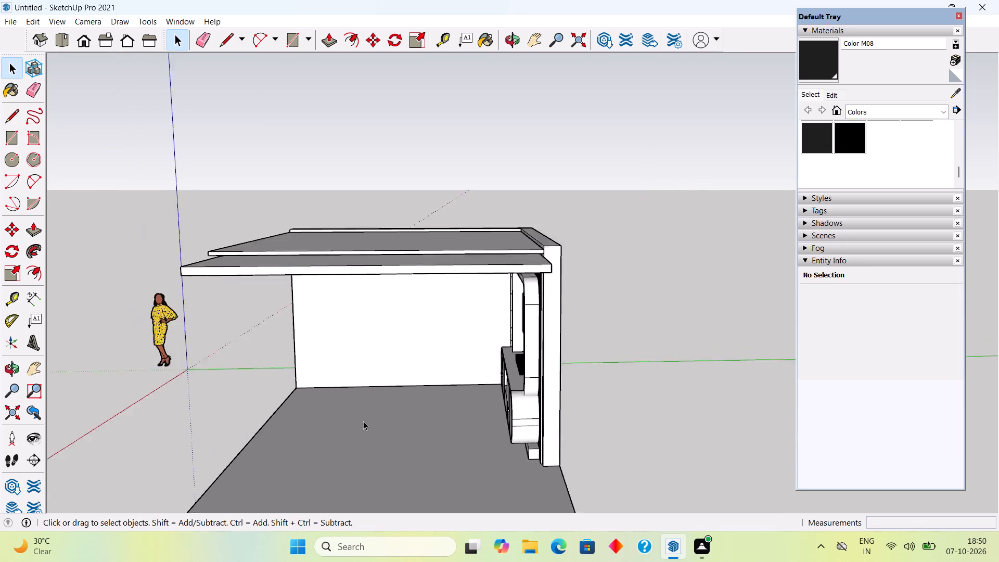
scroll(363, 421, "down", 3)
middle_click_drag(471, 456, 225, 421)
scroll(393, 455, "up", 3)
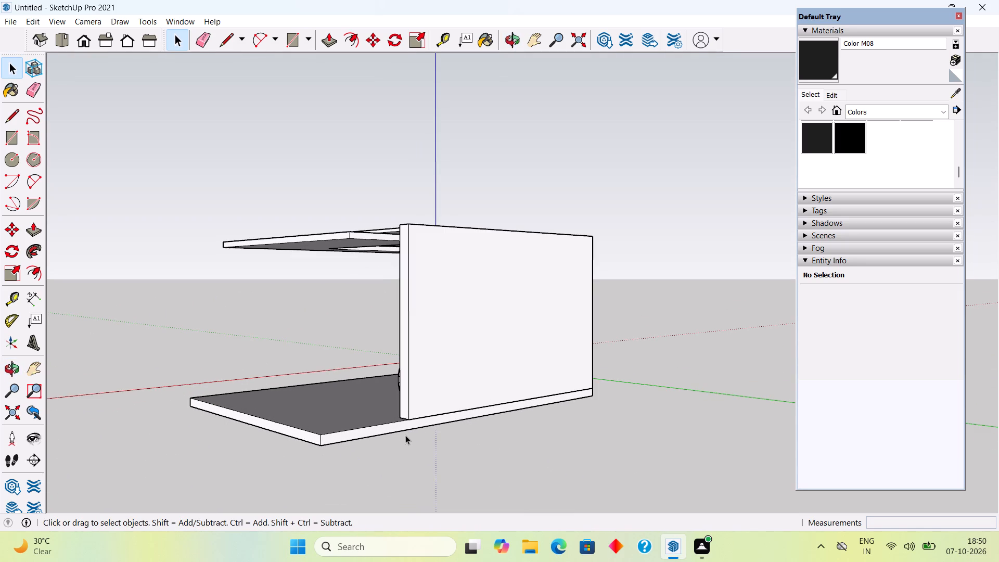
triple_click(402, 425)
key("p")
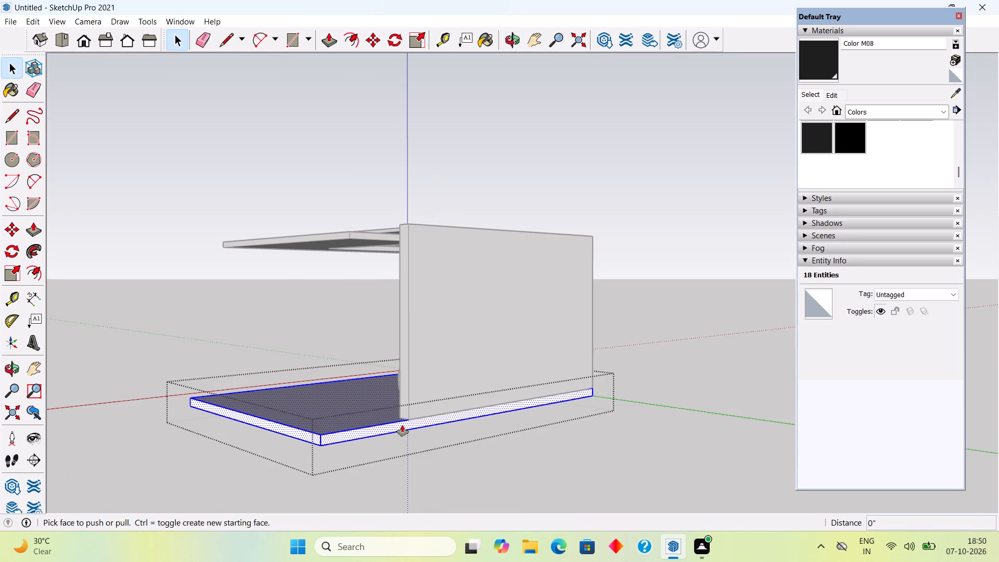
left_click(402, 425)
left_click(490, 460)
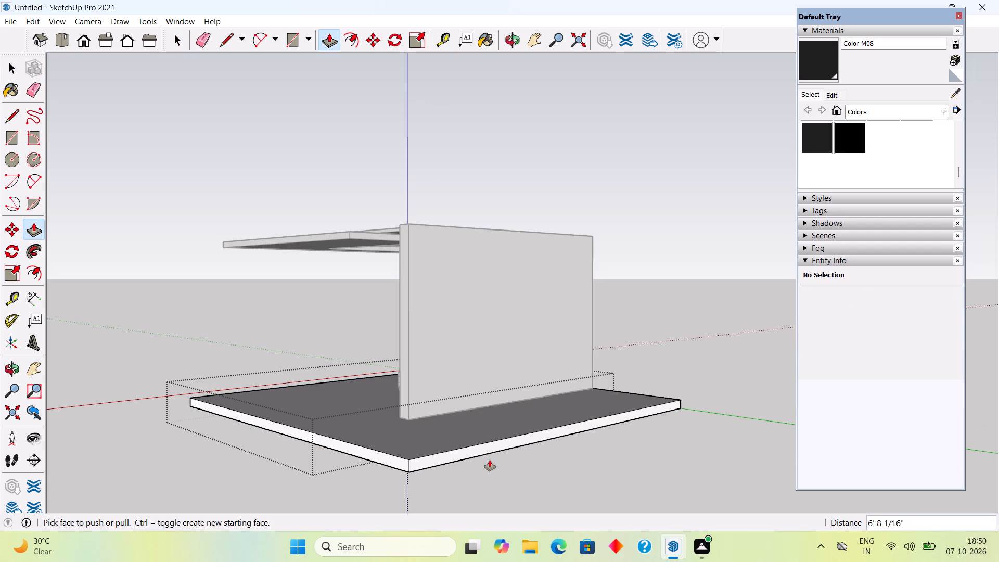
middle_click_drag(396, 450, 573, 481)
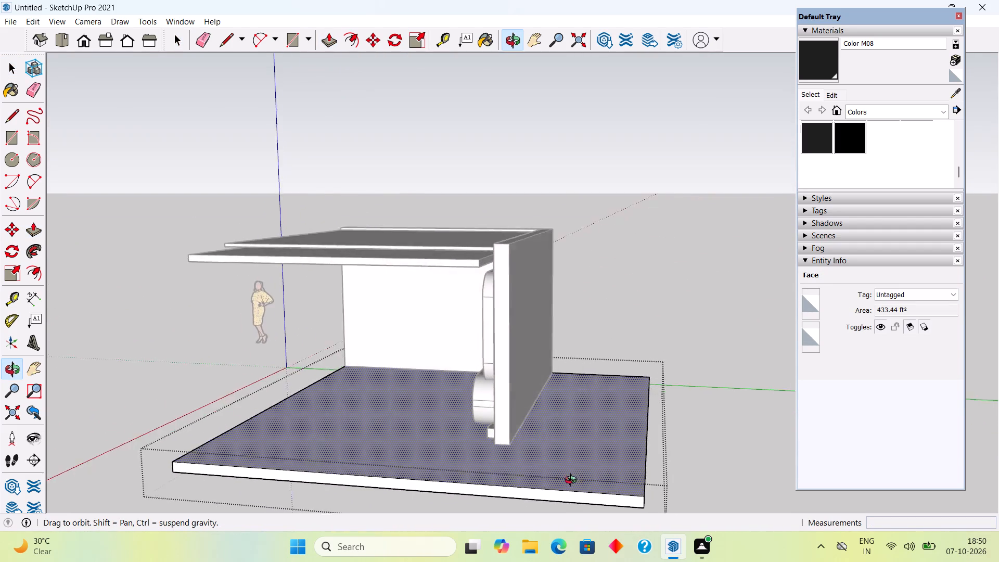
middle_click_drag(573, 481, 611, 466)
key("space")
left_click(590, 239)
Place a guide along the bottom edge of the TV wall's open end, plus a parallel guide 6" further in along the wall.
scroll(609, 387, "up", 6)
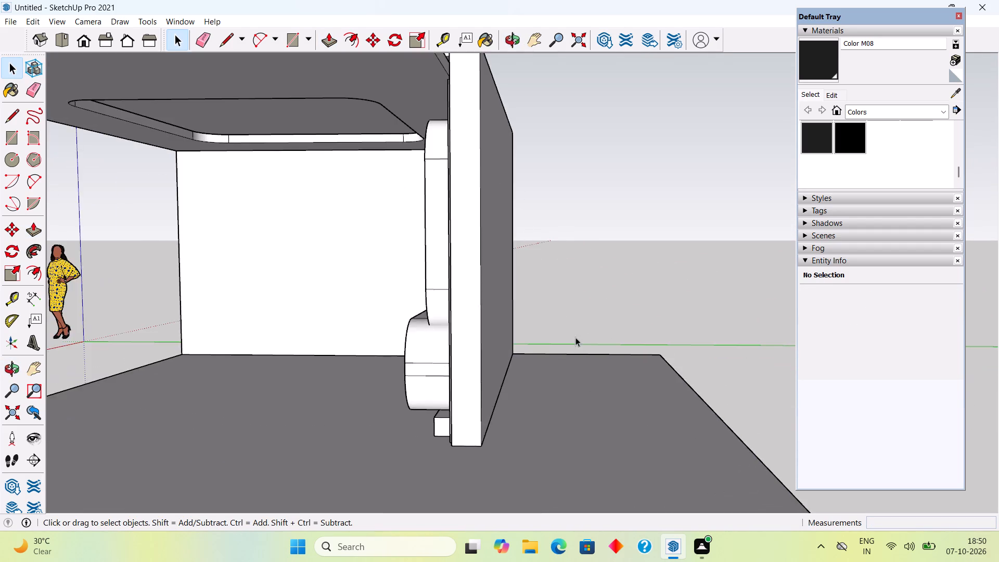
middle_click_drag(574, 337, 513, 378)
scroll(517, 387, "down", 7)
middle_click_drag(524, 388, 529, 469)
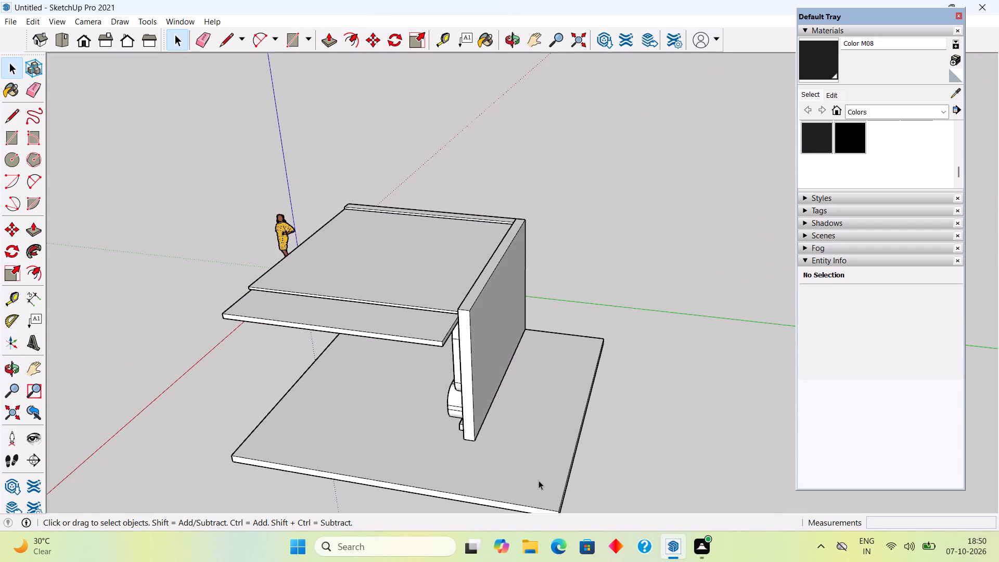
key("t")
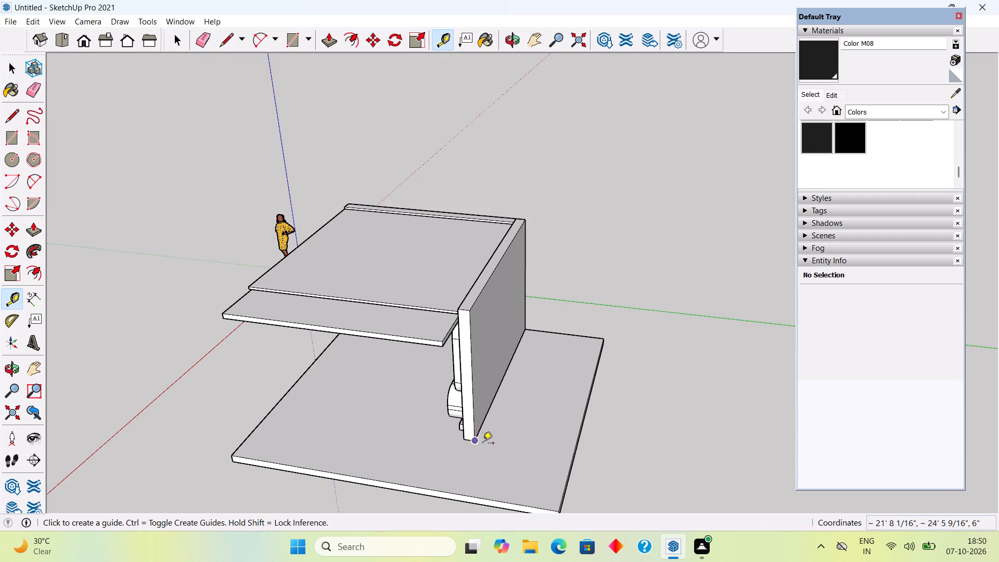
scroll(465, 442, "up", 10)
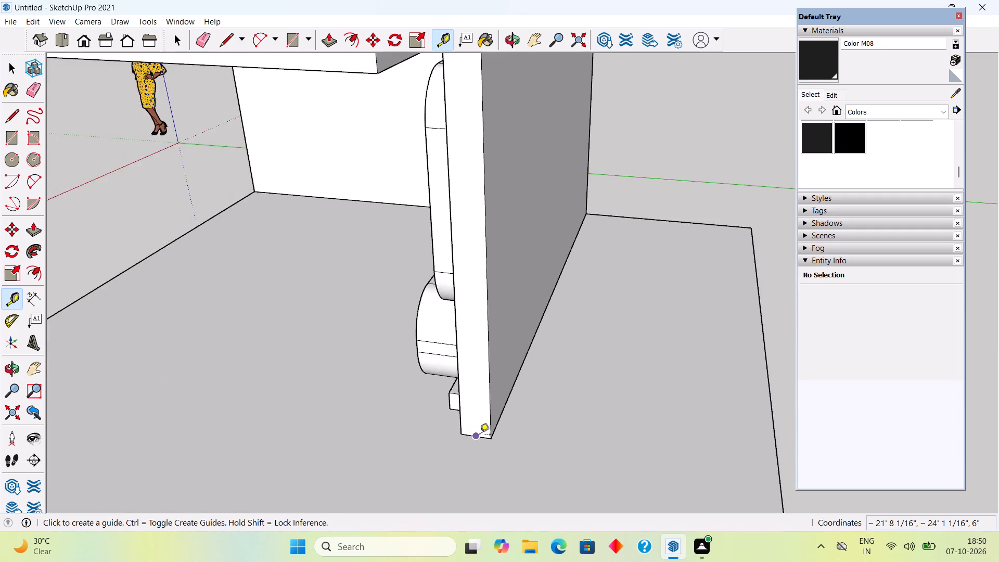
scroll(480, 436, "up", 5)
double_click(483, 438)
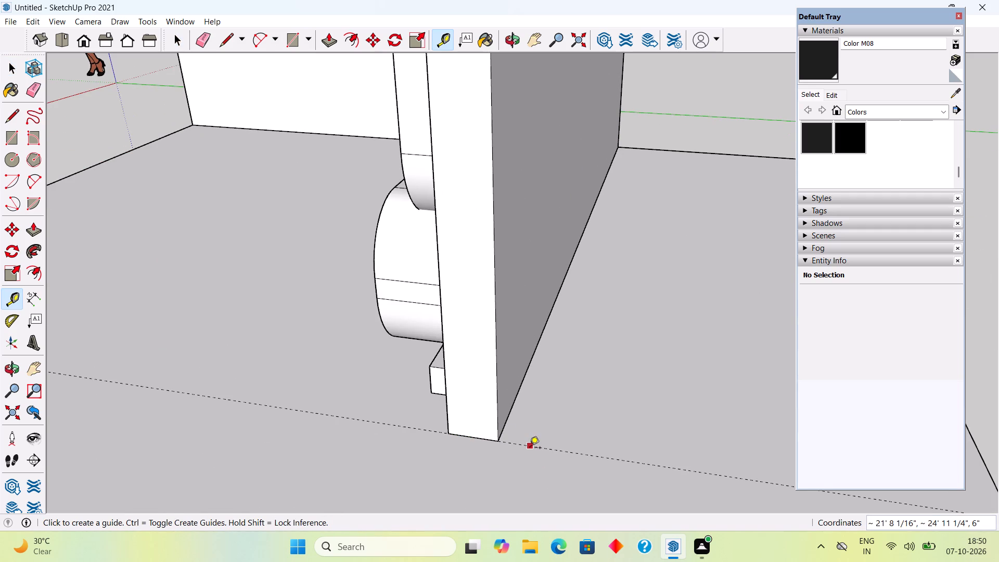
left_click(530, 449)
key("6")
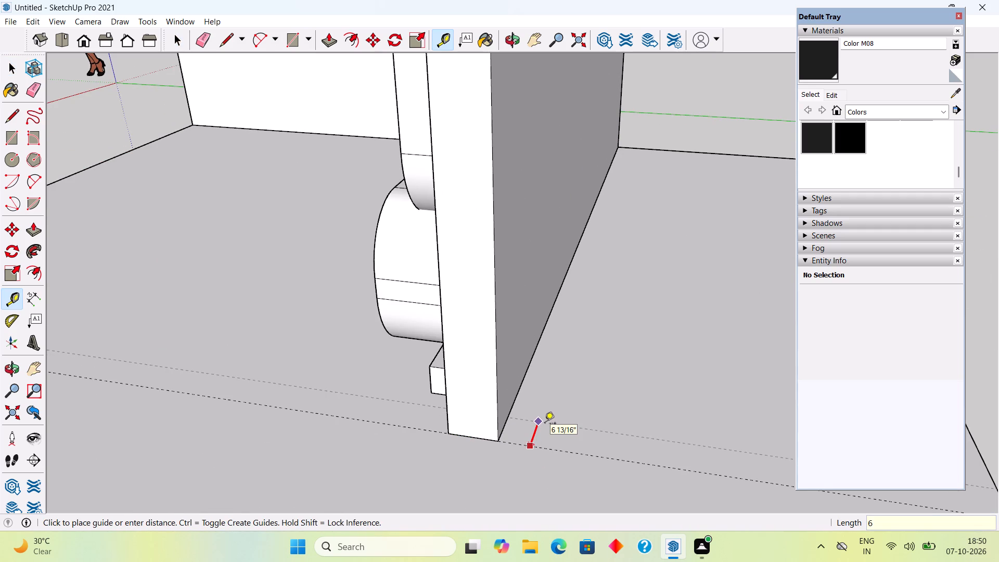
key("shift+quotedbl")
key("Return")
key("space")
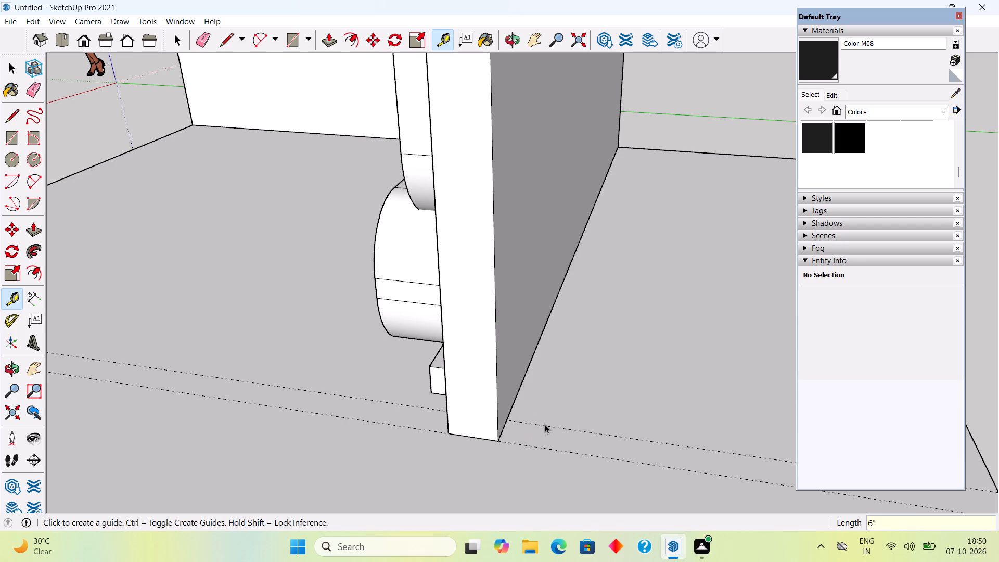
Draw a 6' 8 1/16" by 6" rectangle between the two guides, from the TV wall's back face to the floor slab's edge.
key("r")
left_click(505, 419)
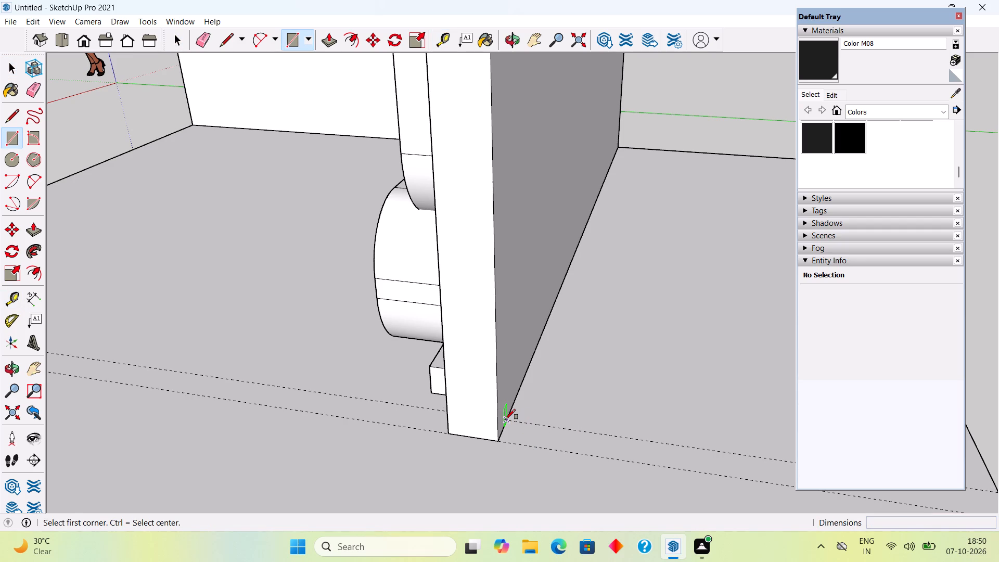
scroll(549, 431, "down", 11)
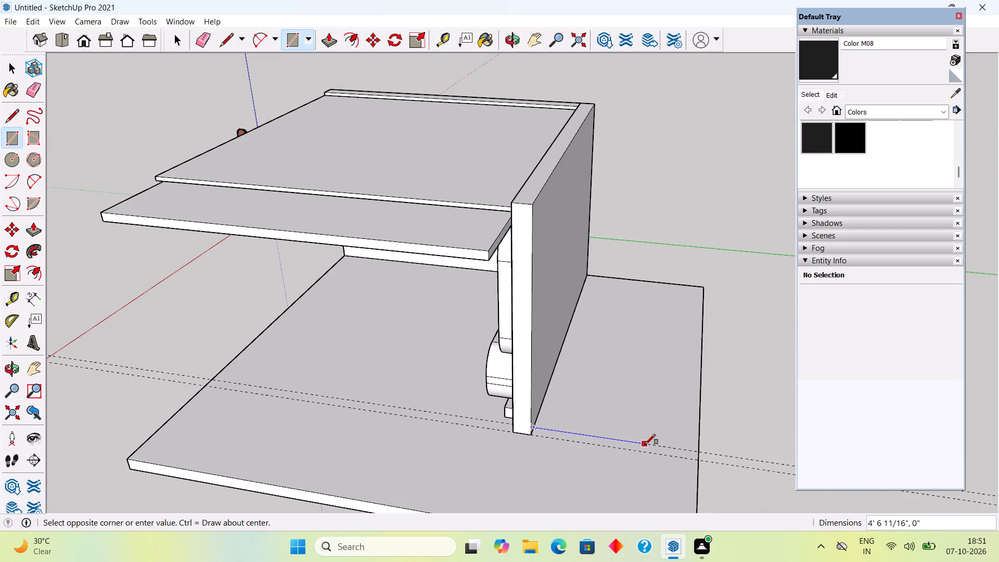
left_click(701, 461)
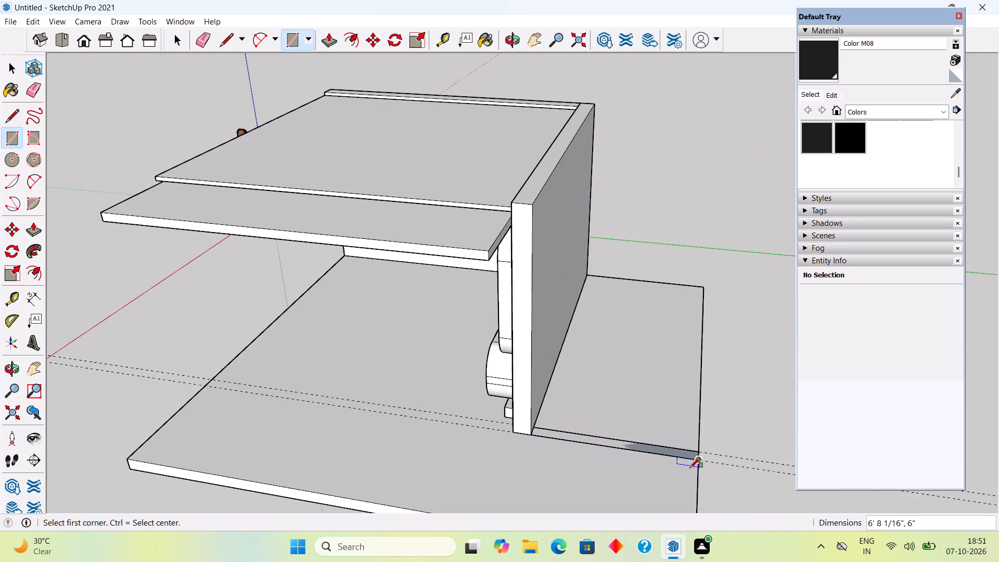
key("space")
Extrude the floor rectangle upward 10' to the TV wall's top.
key("p")
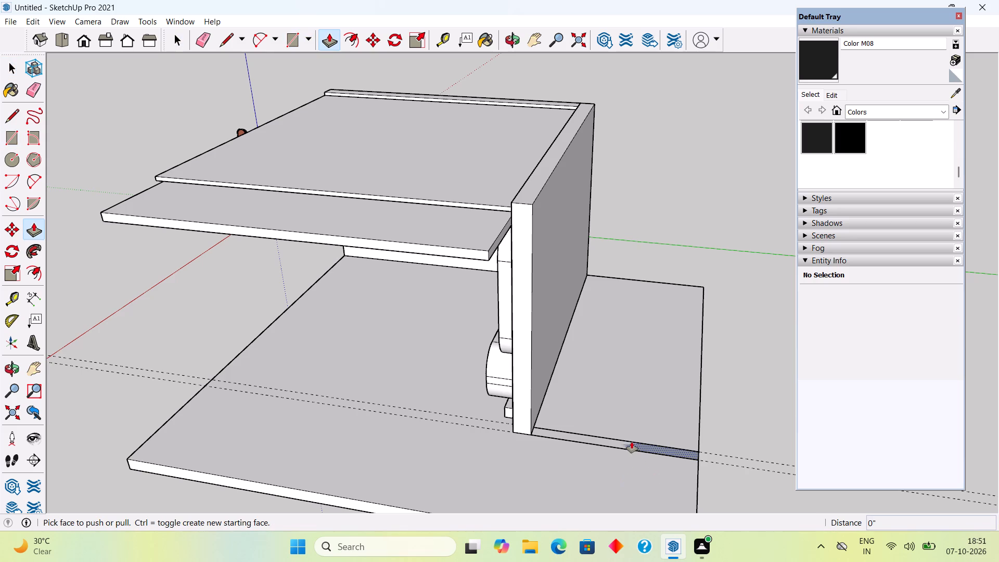
left_click(632, 445)
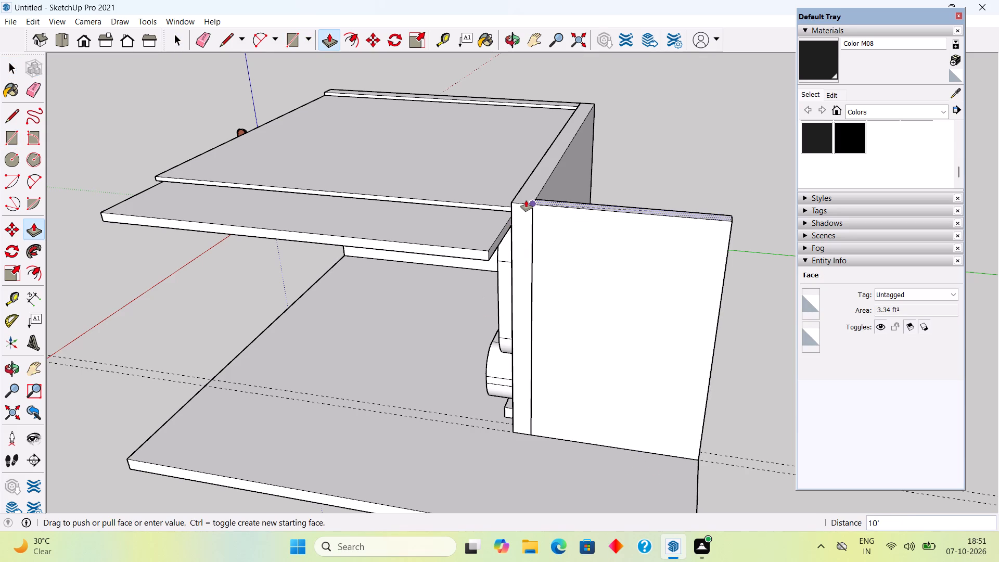
left_click(526, 200)
key("space")
Group all the faces and edges of the new side wall beside the TV wall.
double_click(625, 305)
left_click(625, 305)
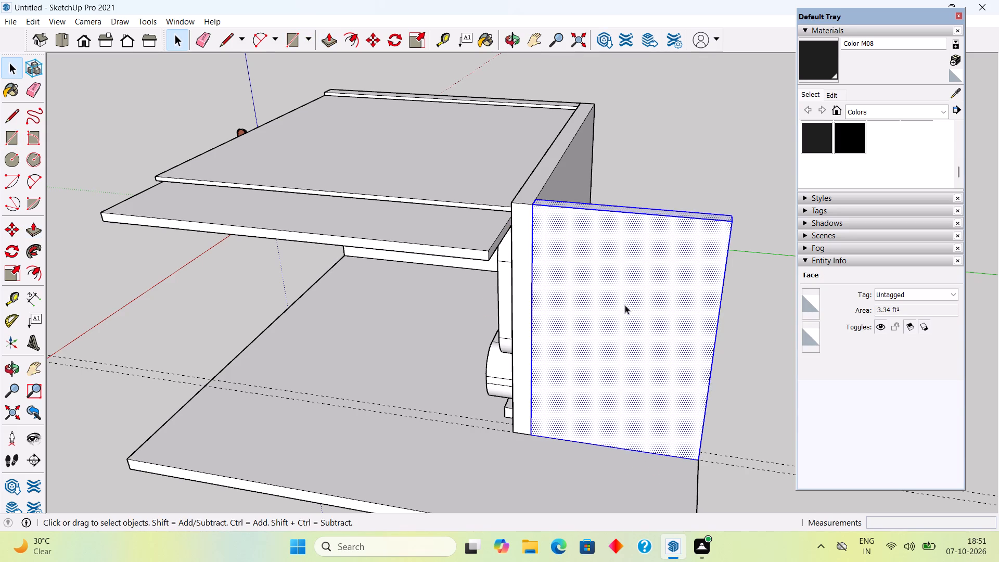
right_click(625, 305)
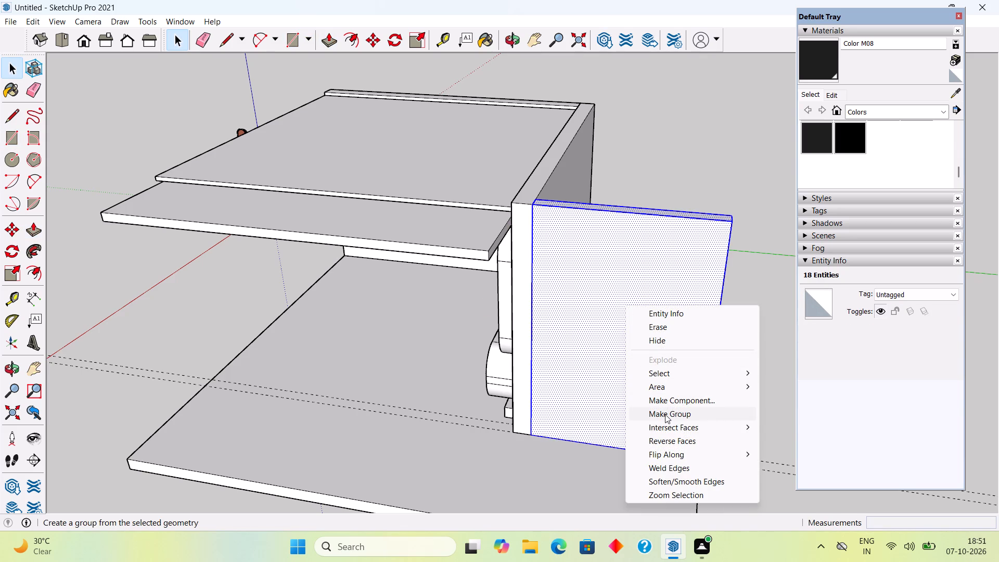
left_click(665, 414)
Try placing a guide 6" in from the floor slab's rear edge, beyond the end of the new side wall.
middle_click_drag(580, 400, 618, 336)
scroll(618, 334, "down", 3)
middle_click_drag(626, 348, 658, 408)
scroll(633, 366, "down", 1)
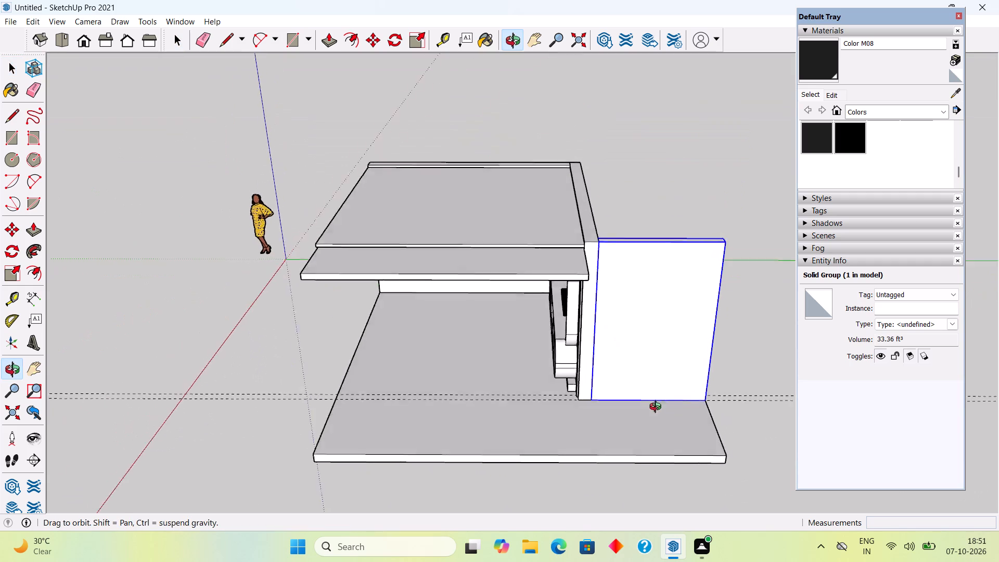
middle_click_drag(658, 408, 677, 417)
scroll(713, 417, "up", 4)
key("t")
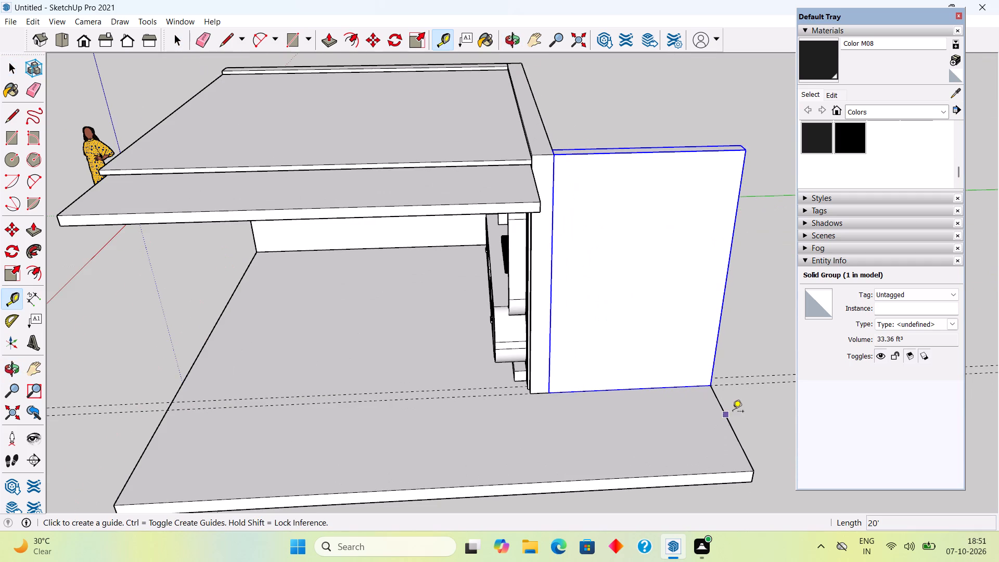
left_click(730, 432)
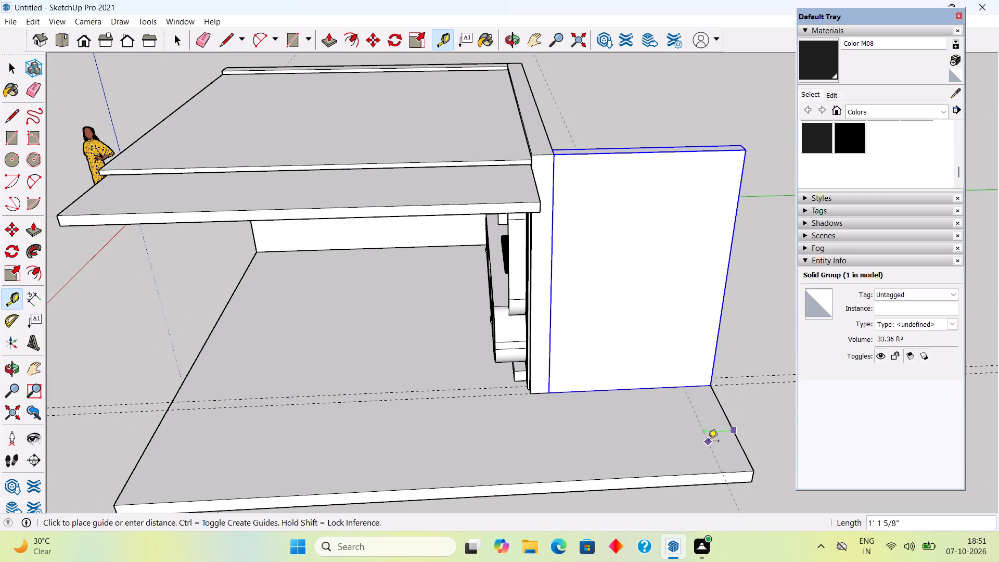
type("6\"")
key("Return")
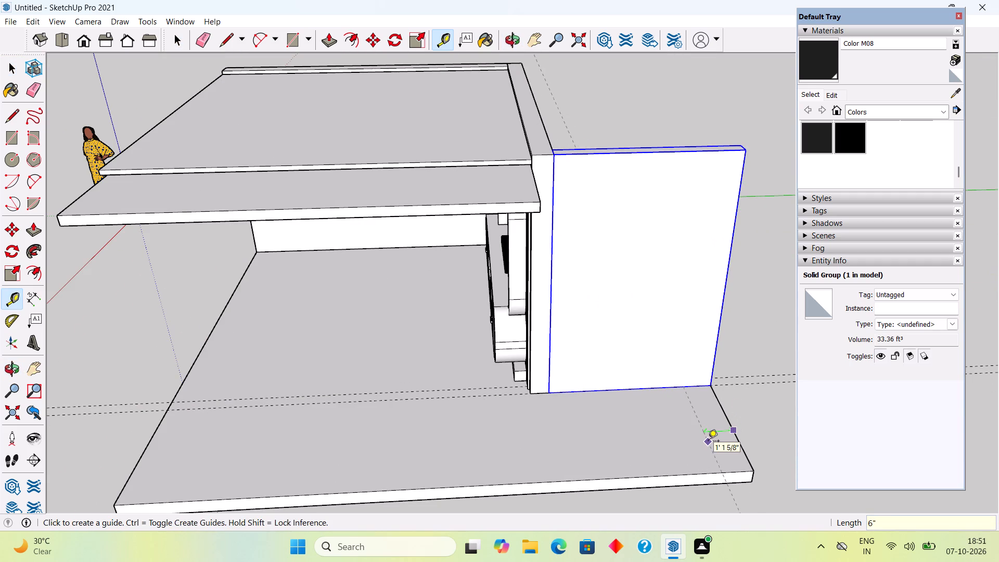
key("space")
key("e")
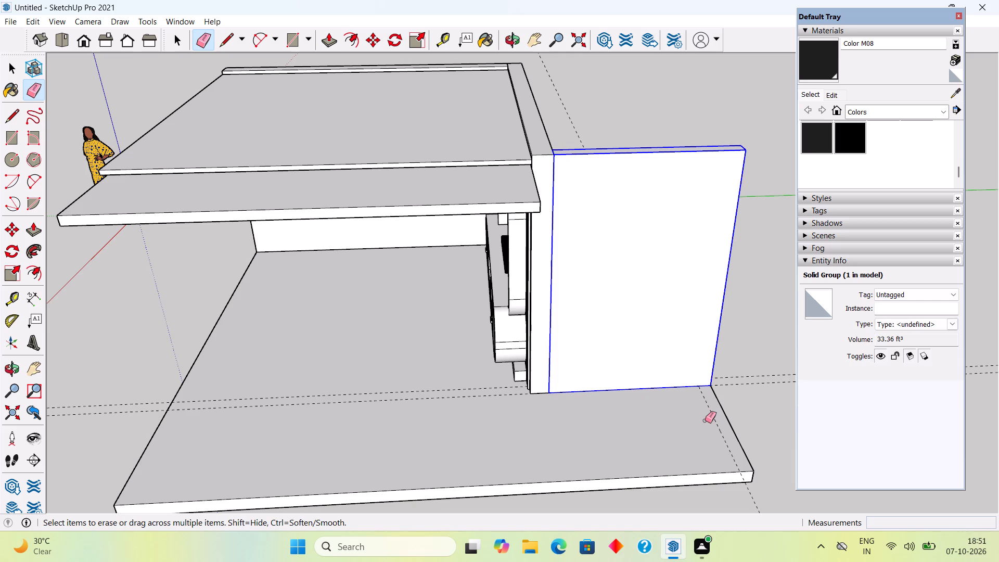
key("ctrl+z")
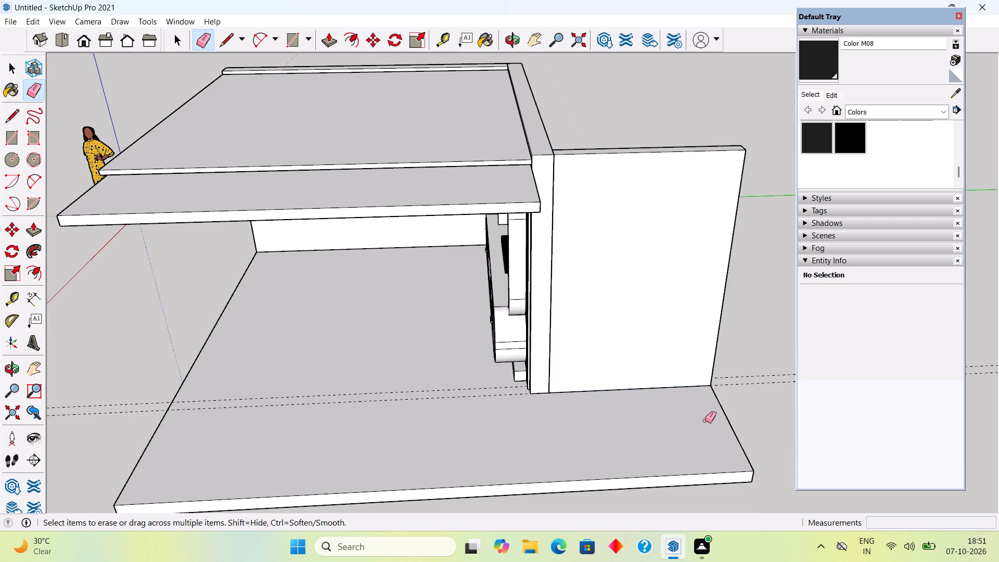
Place a guide 6" in from the floor slab's rear edge, parallel to it.
key("t")
left_click(737, 438)
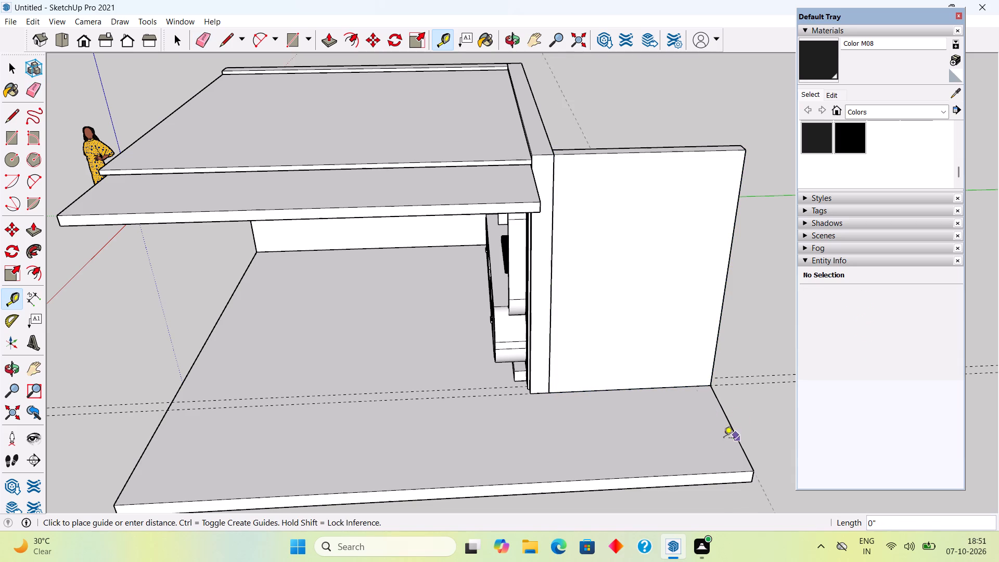
key("2")
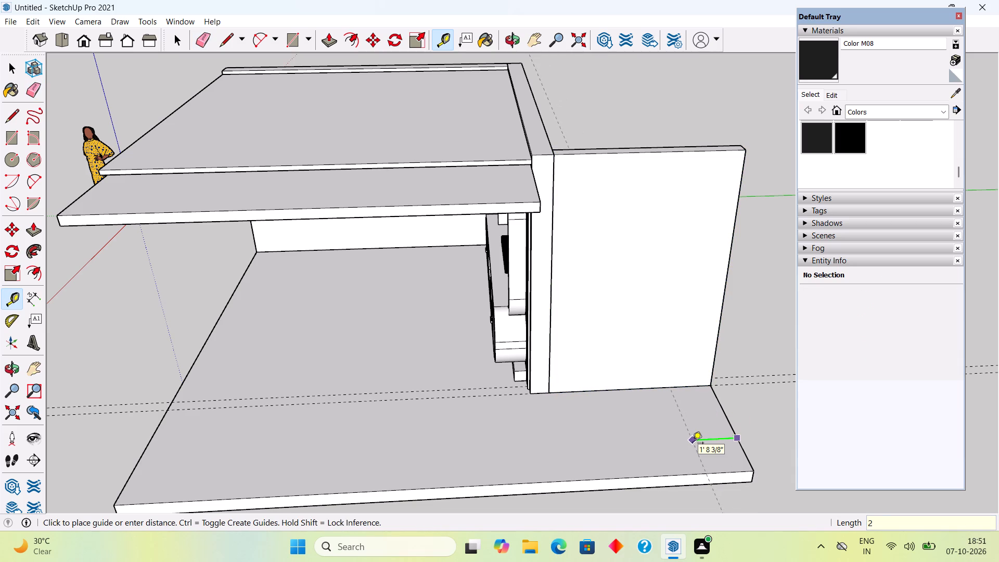
key("BackSpace")
key("BackSpace")
key("6")
key("shift+quotedbl")
key("Return")
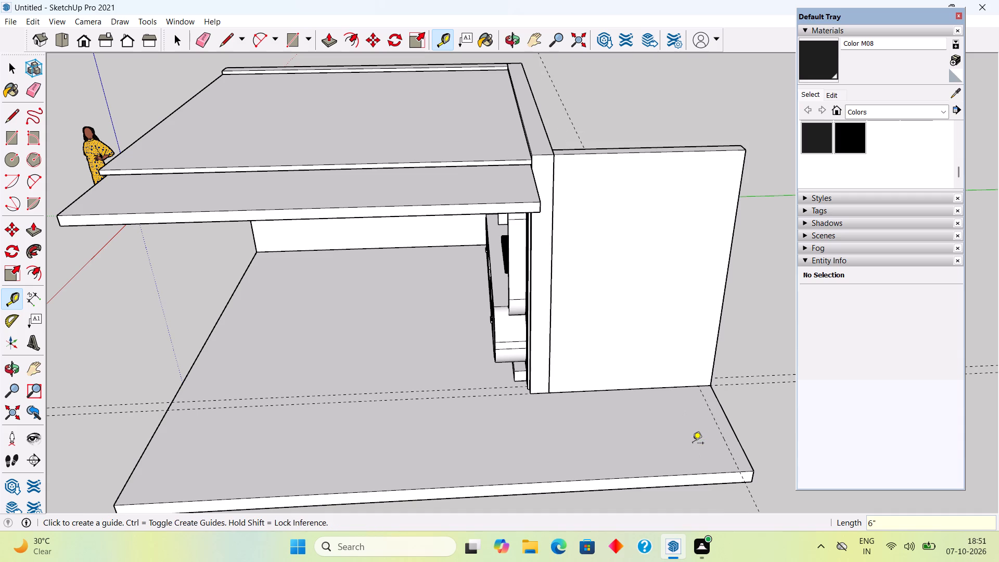
key("space")
Draw a 6" by about 5' rectangle along the floor slab's rear edge, from the side wall's face to the slab's corner.
key("r")
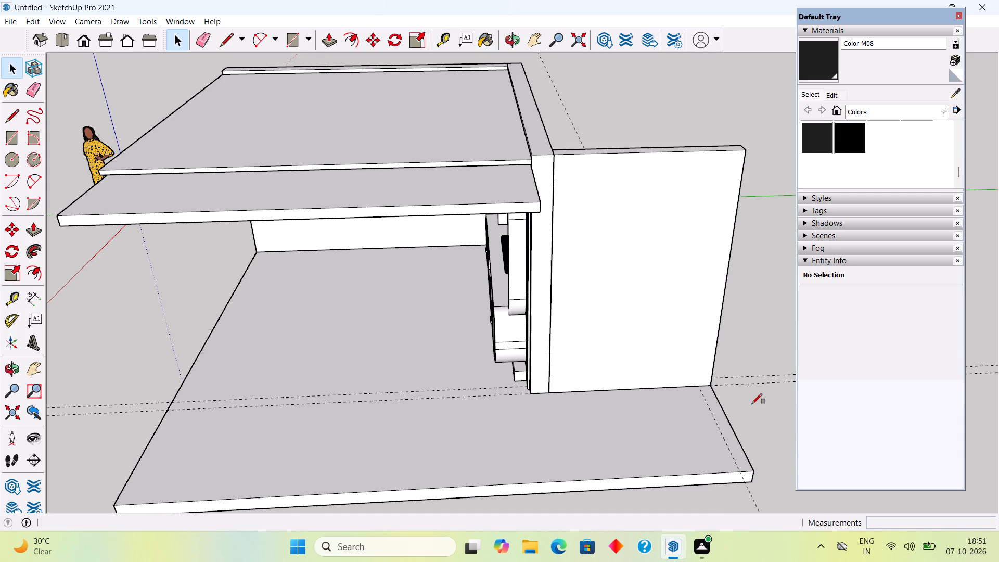
left_click(699, 388)
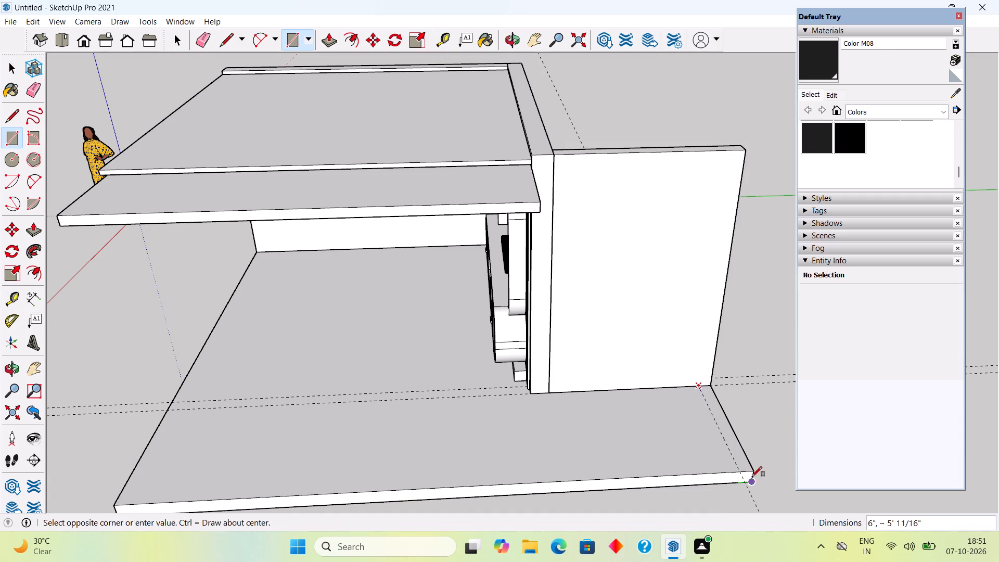
left_click(755, 472)
key("space")
Extrude the rear floor rectangle upward 10' to the top of the side wall.
key("p")
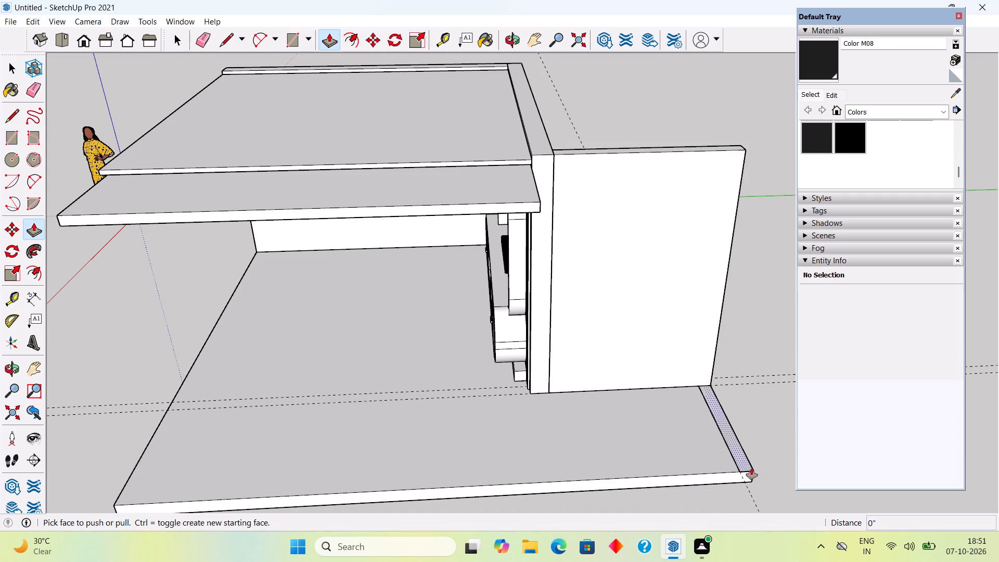
left_click(746, 463)
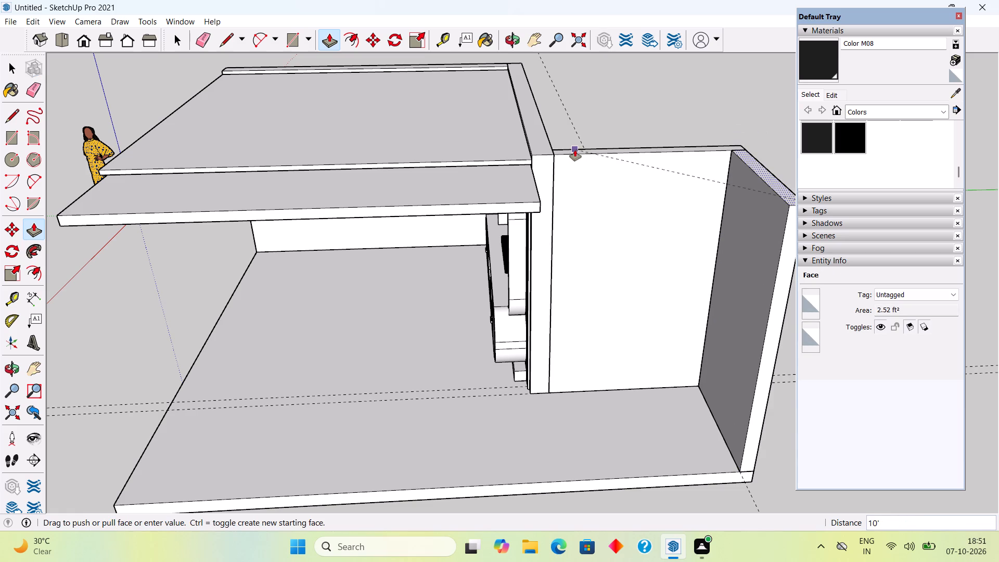
left_click(575, 149)
key("space")
Group all the faces and edges of the new rear wall at the floor slab's back edge.
scroll(673, 398, "down", 5)
scroll(523, 356, "down", 1)
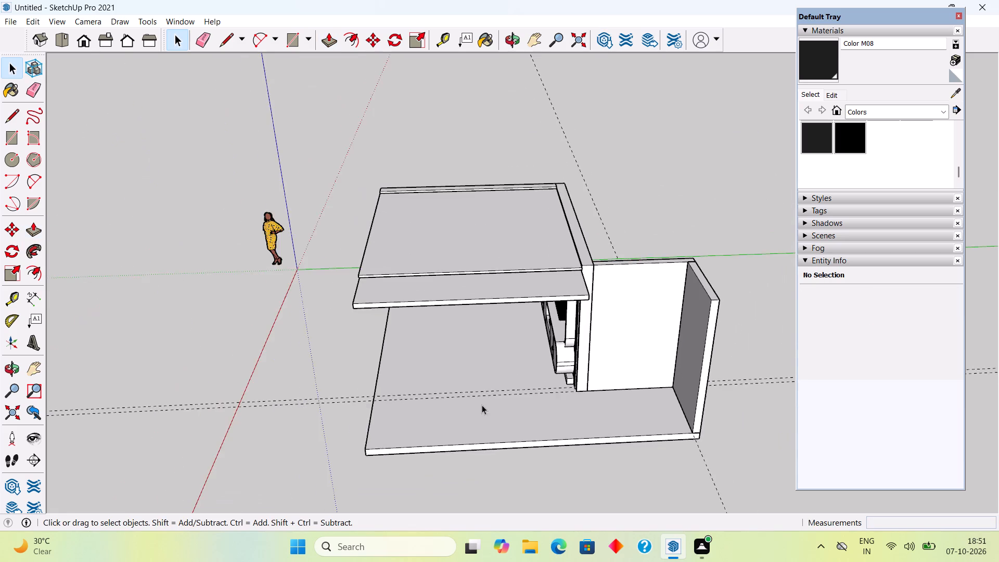
middle_click_drag(506, 428, 750, 324)
middle_click_drag(651, 335, 753, 319)
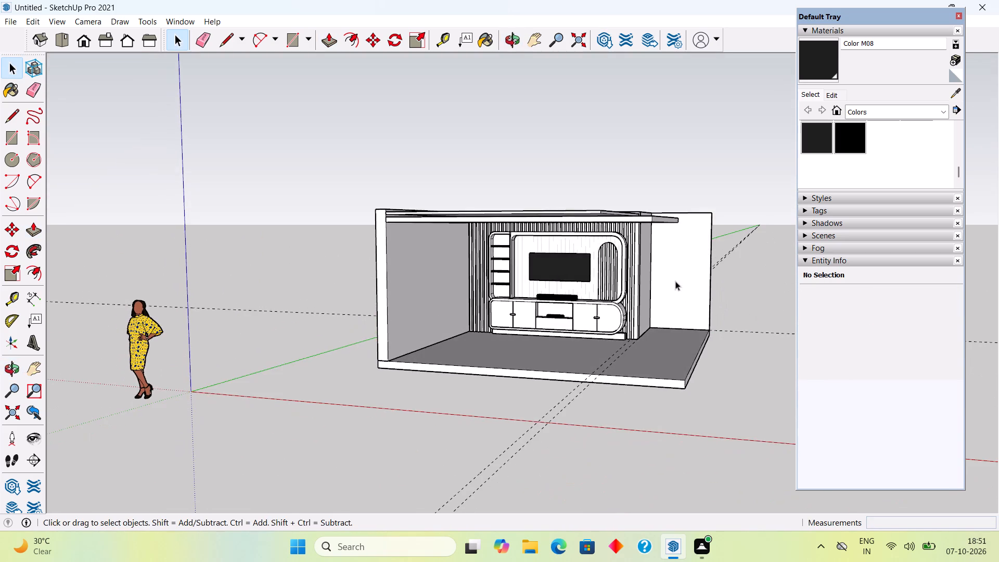
middle_click_drag(639, 364, 701, 380)
scroll(701, 380, "down", 3)
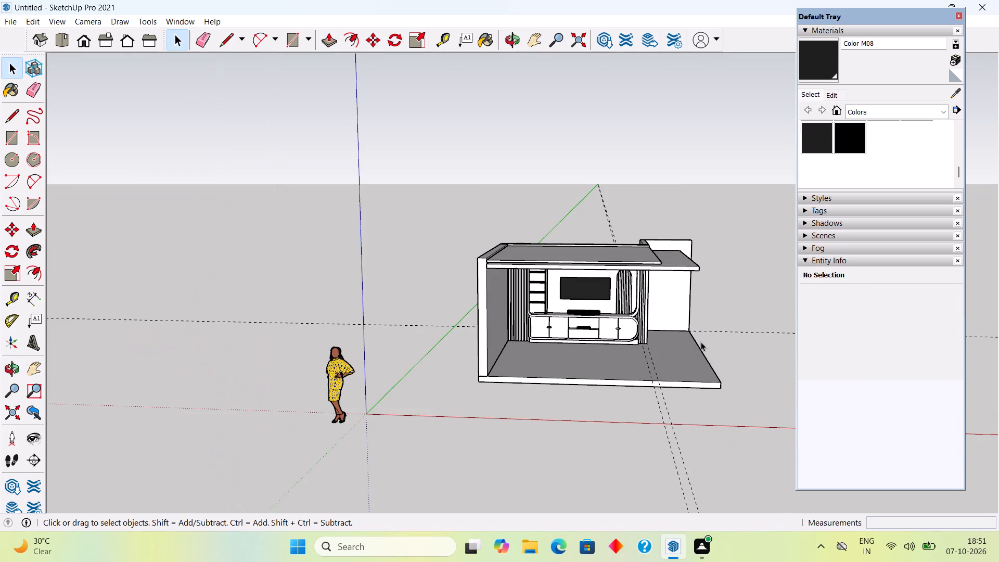
scroll(694, 285, "up", 4)
middle_click_drag(687, 282, 665, 212)
scroll(682, 271, "up", 3)
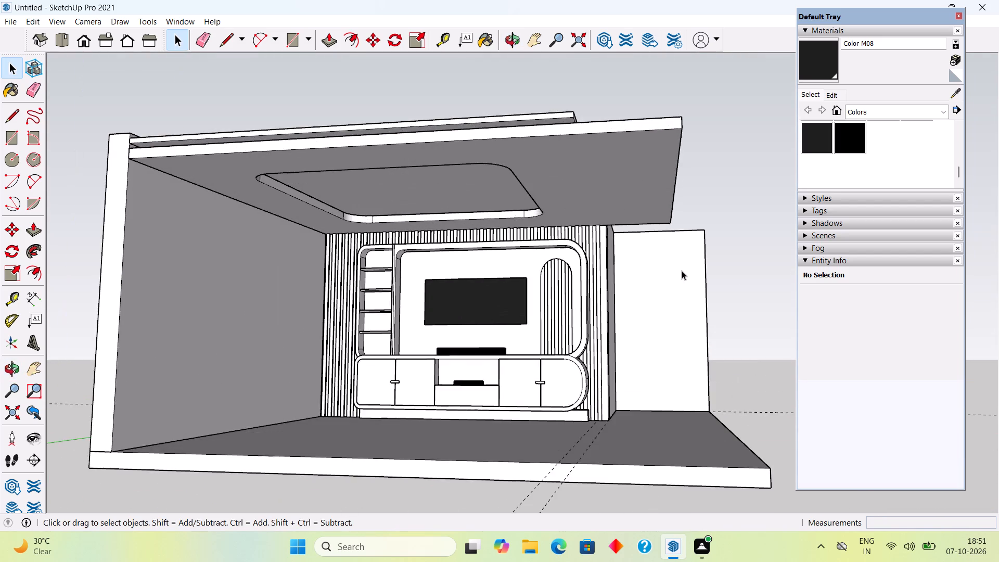
scroll(682, 271, "up", 4)
triple_click(672, 308)
scroll(672, 308, "up", 5)
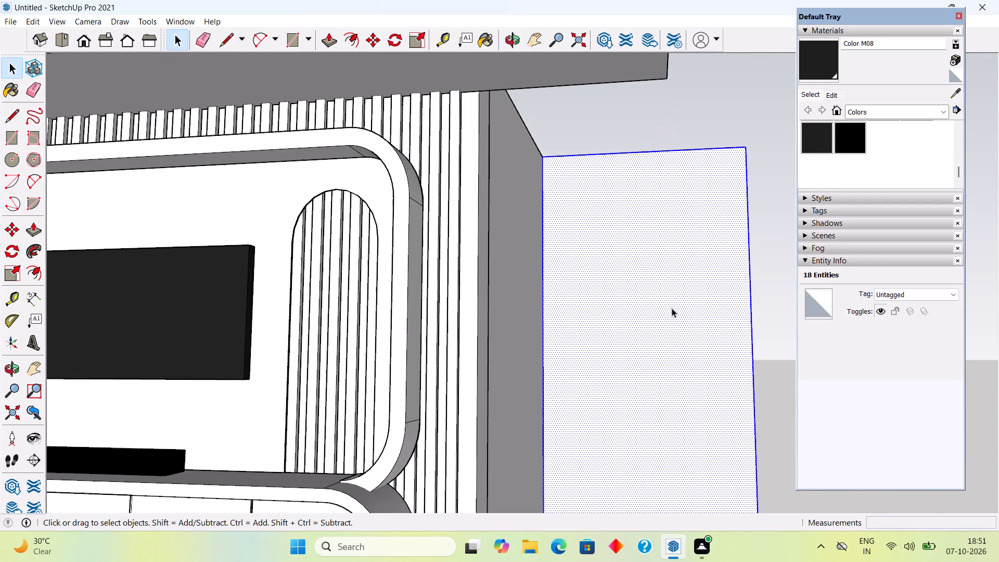
right_click(672, 308)
left_click(718, 414)
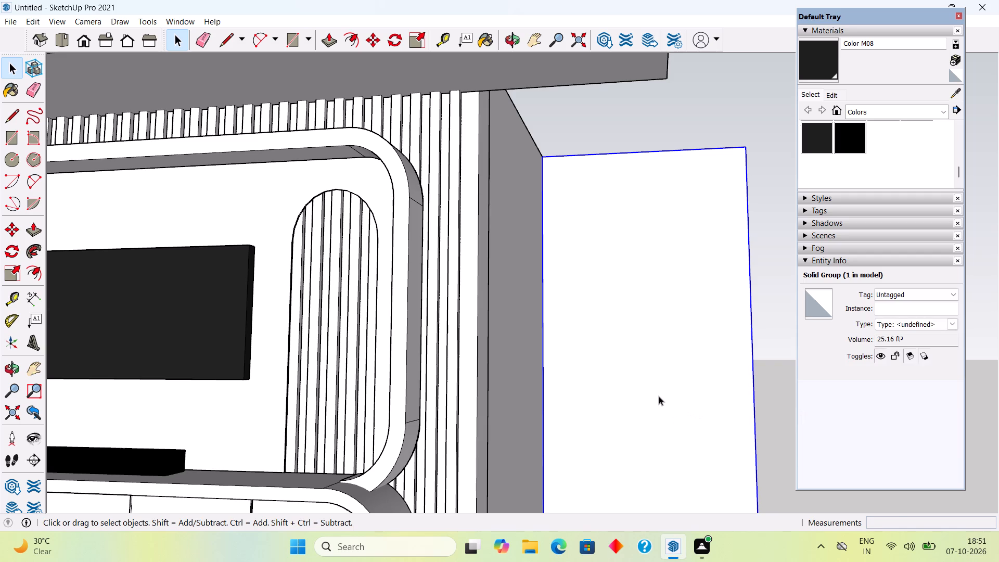
Place two vertical guides on the rear wall, one 4" from its edge at the side wall and one 3' further along.
key("t")
left_click(542, 331)
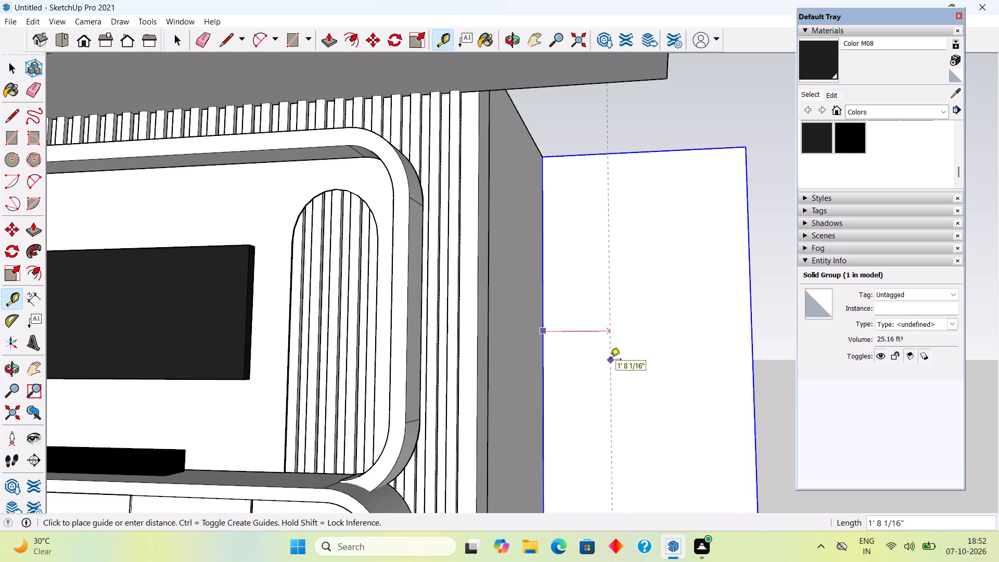
type("4\"")
key("Return")
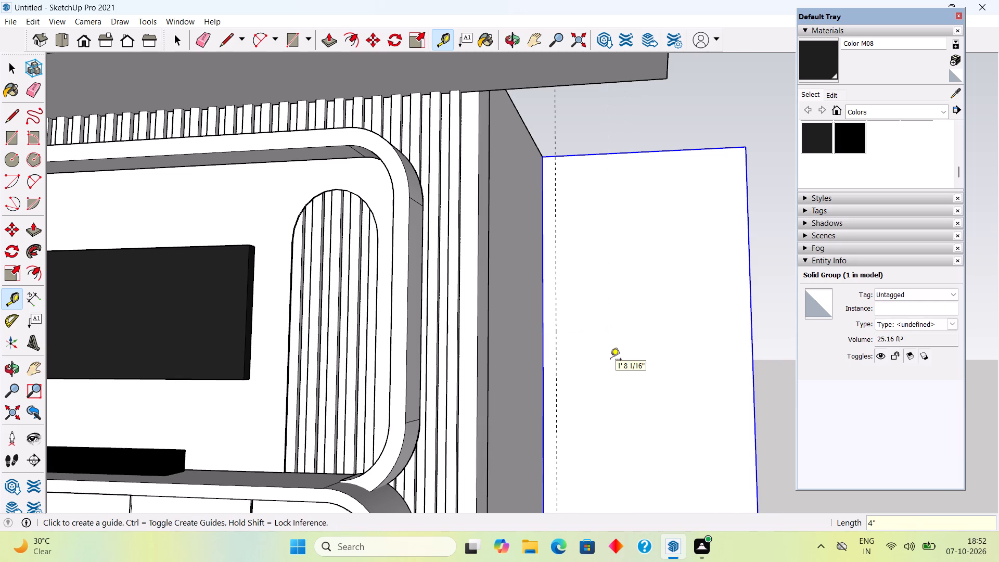
left_click(557, 350)
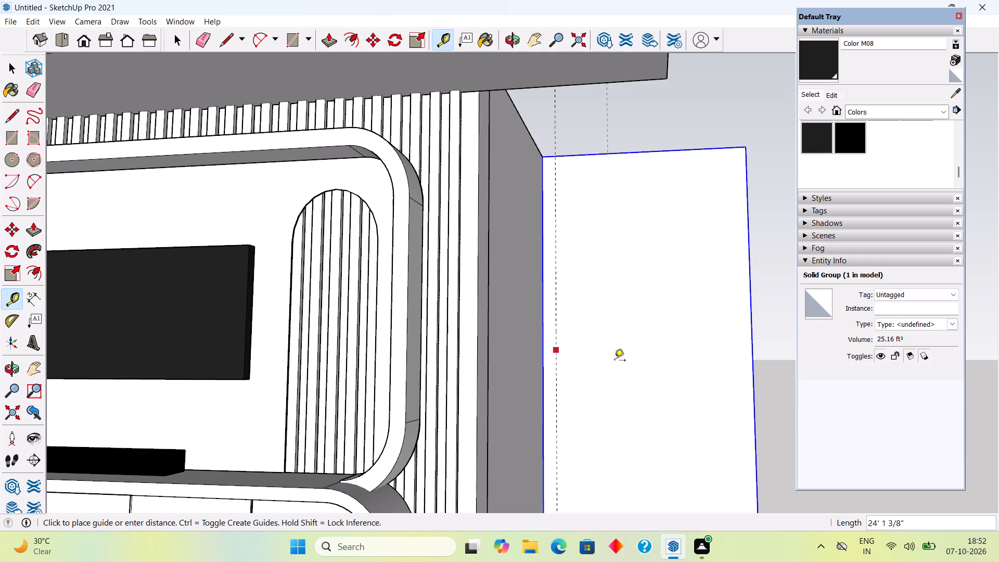
type("3'")
key("Return")
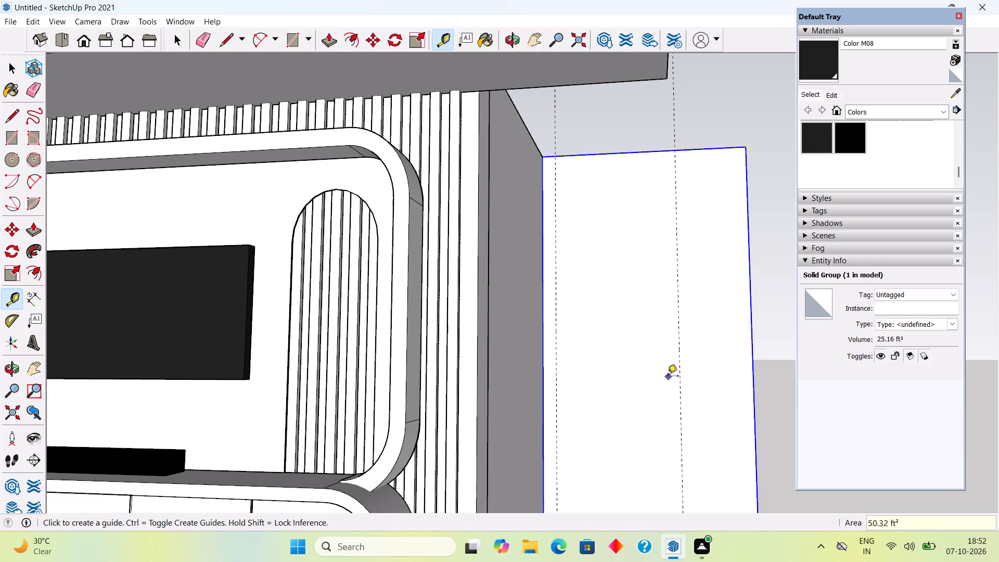
Place a horizontal guide on the rear wall 7' above its bottom edge.
scroll(667, 370, "down", 5)
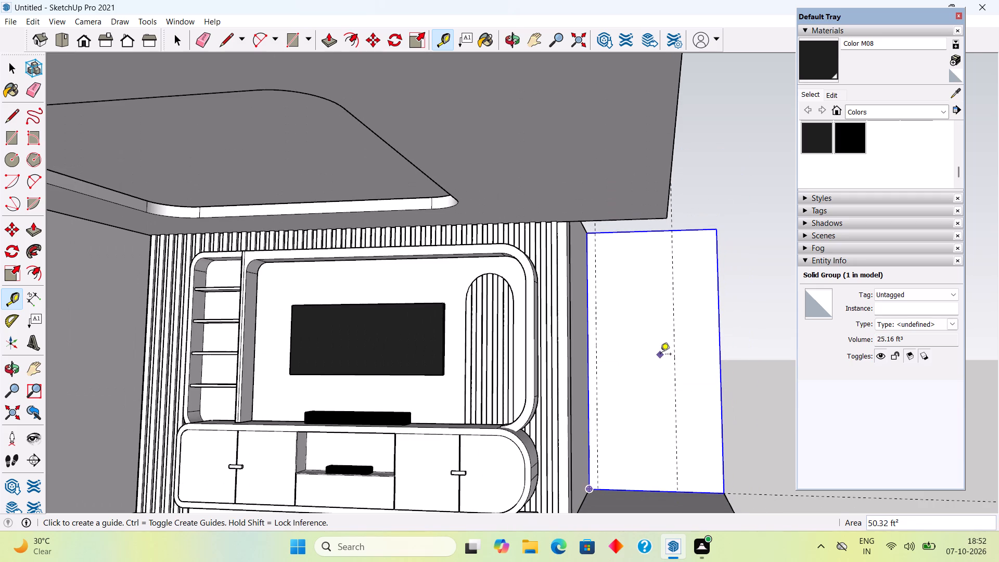
middle_click_drag(660, 358, 674, 435)
middle_click_drag(657, 422, 644, 350)
scroll(654, 482, "up", 2)
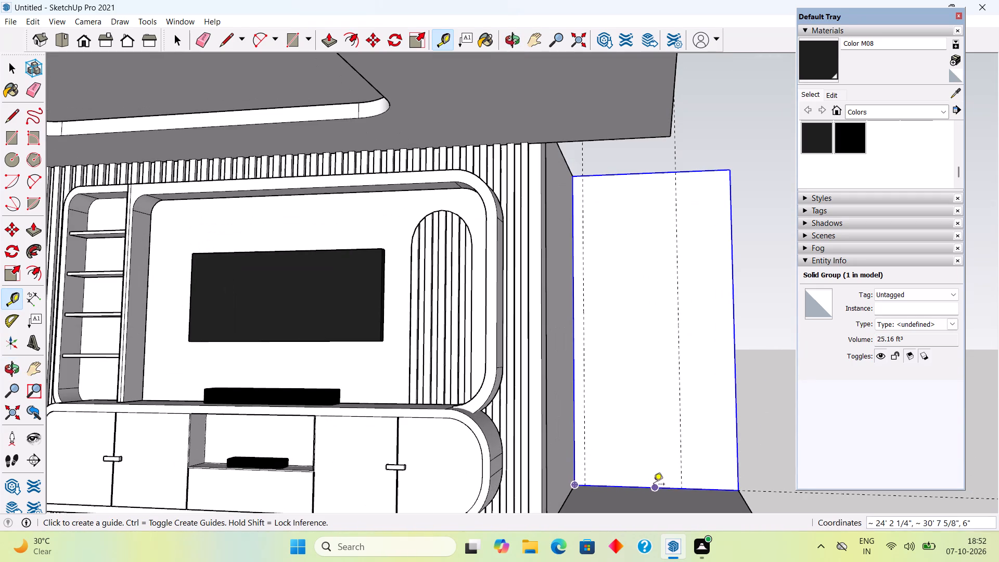
left_click(667, 489)
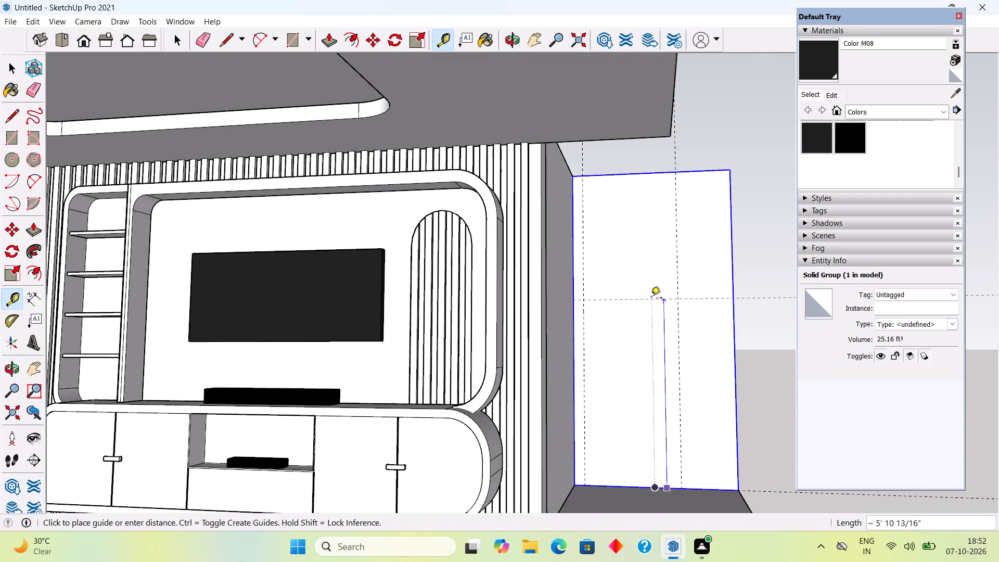
key("7")
key("apostrophe")
key("Return")
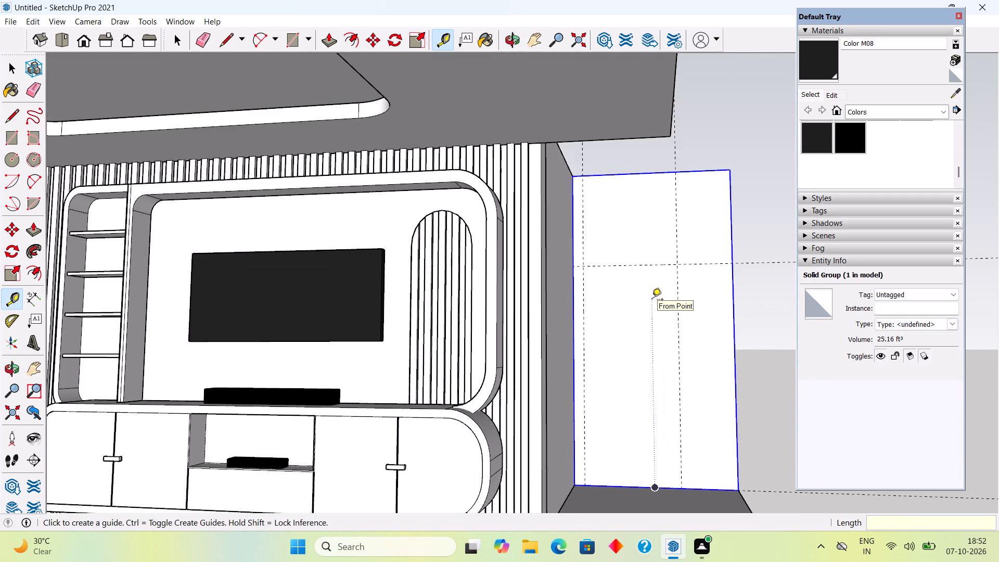
Inside the rear wall group, draw a 7' by 3' door rectangle between the guides, down to the floor.
key("space")
triple_click(652, 300)
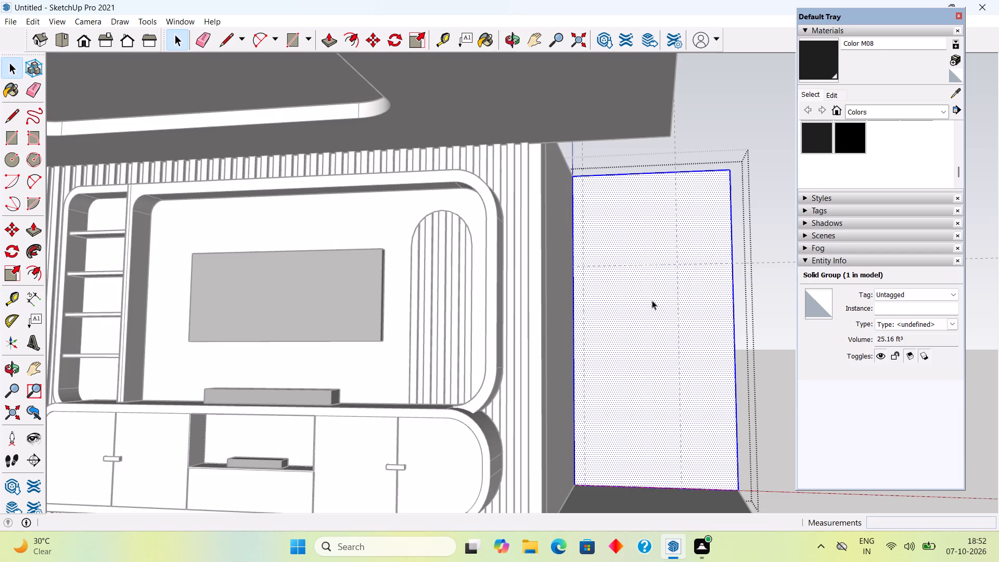
key("r")
left_click(581, 264)
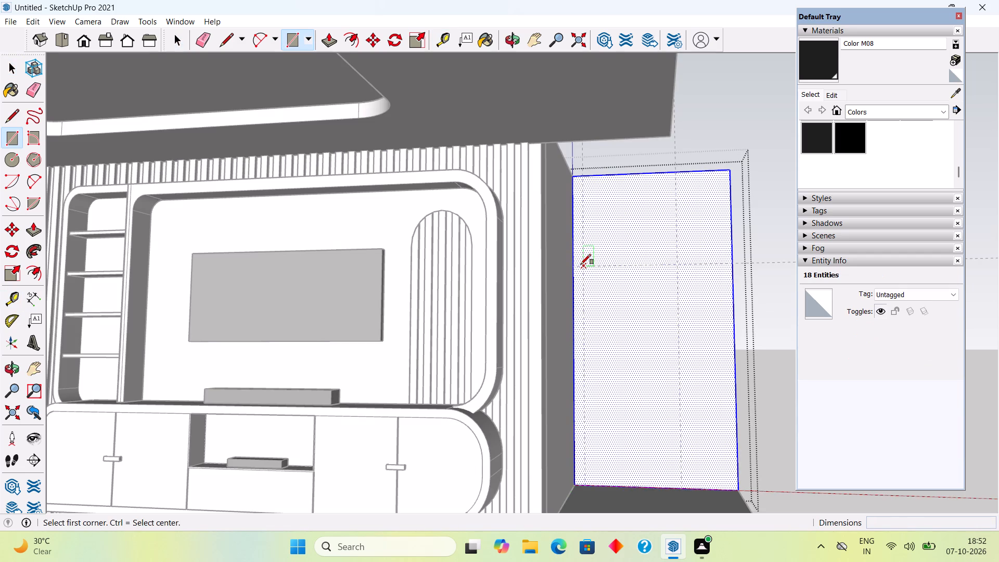
left_click(685, 489)
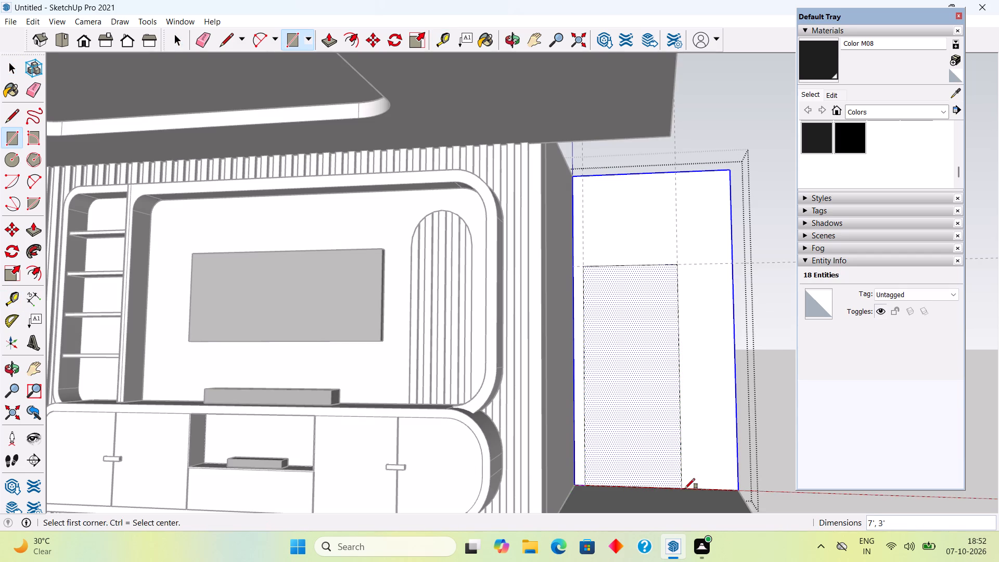
key("space")
Push the door rectangle 6" through the rear wall to cut a doorway, and leave the group.
key("p")
left_click_drag(619, 465, 628, 414)
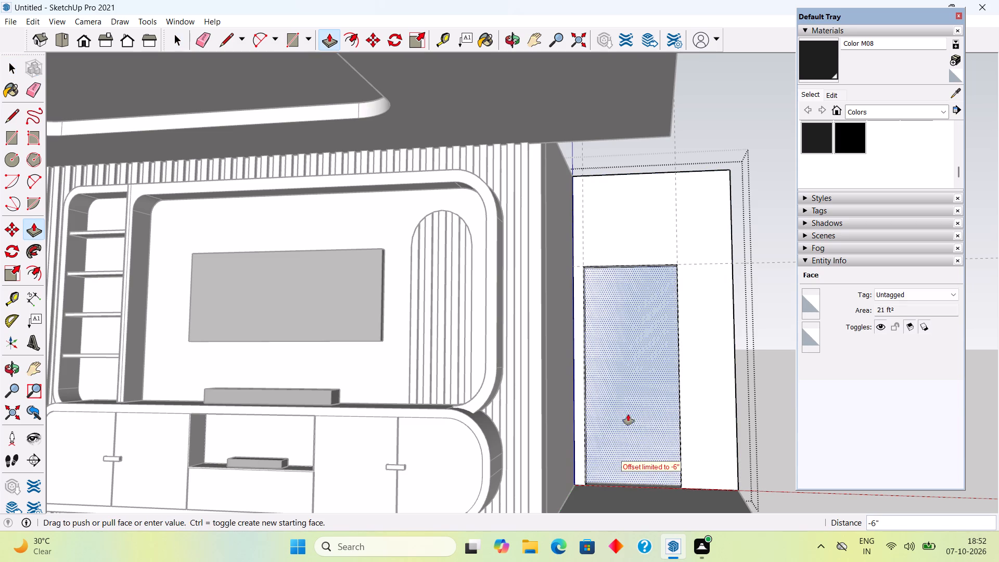
left_click_drag(628, 414, 632, 401)
key("space")
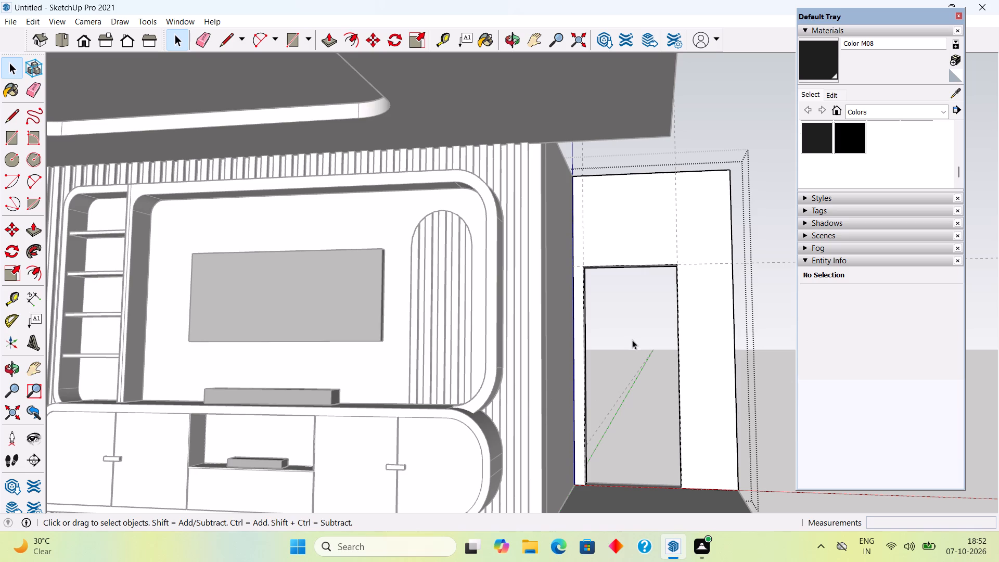
scroll(628, 337, "down", 4)
middle_click_drag(666, 374, 684, 410)
scroll(684, 410, "down", 3)
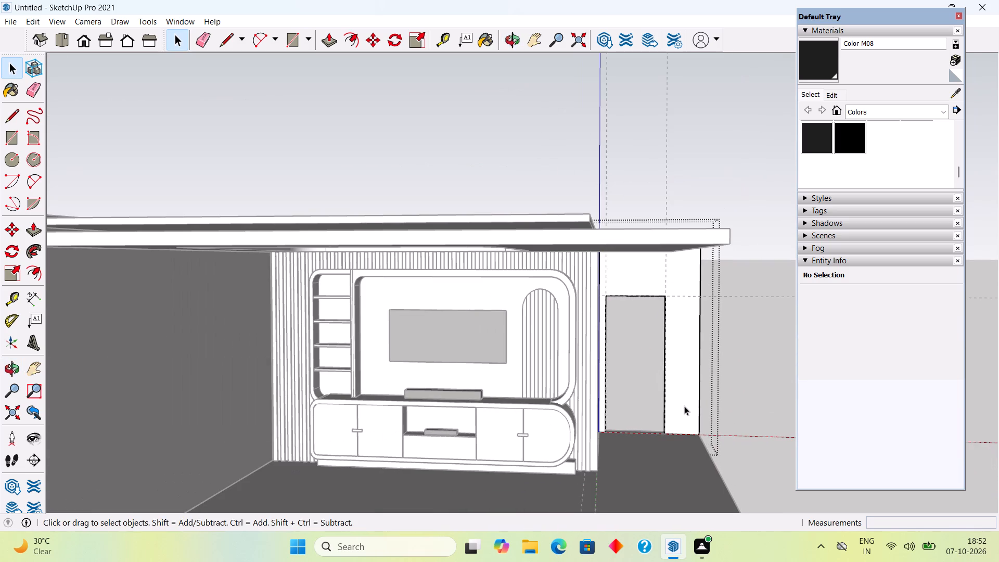
left_click(732, 350)
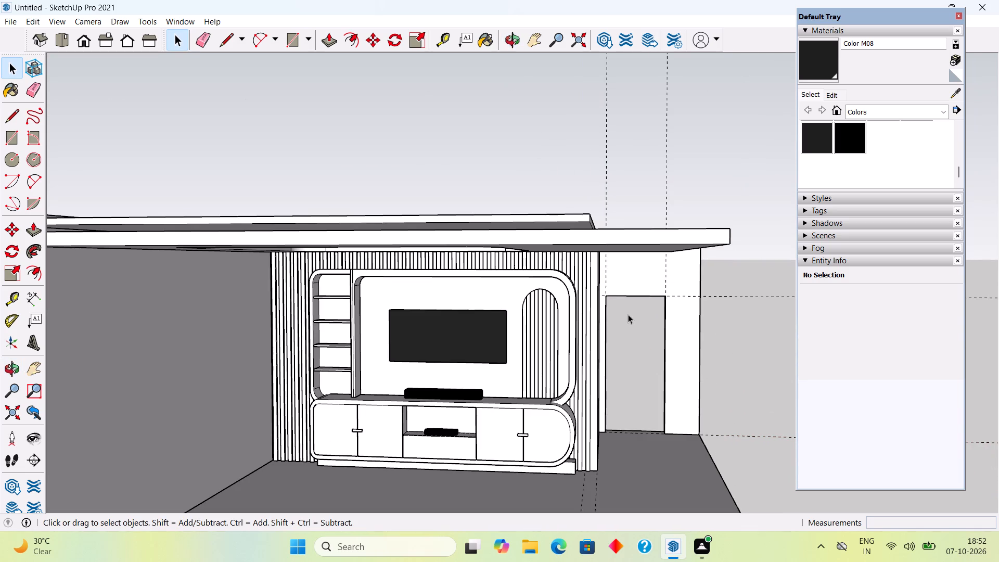
Draw a 3' by 7' rectangle filling the doorway opening, from its top corner to the opposite floor corner.
key("r")
scroll(619, 295, "up", 3)
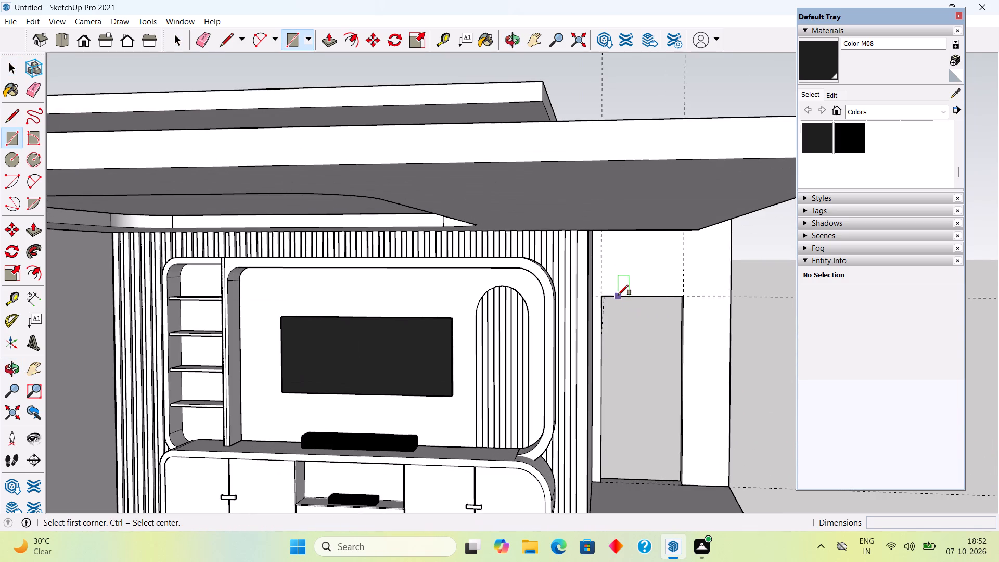
scroll(605, 300, "up", 4)
left_click(603, 297)
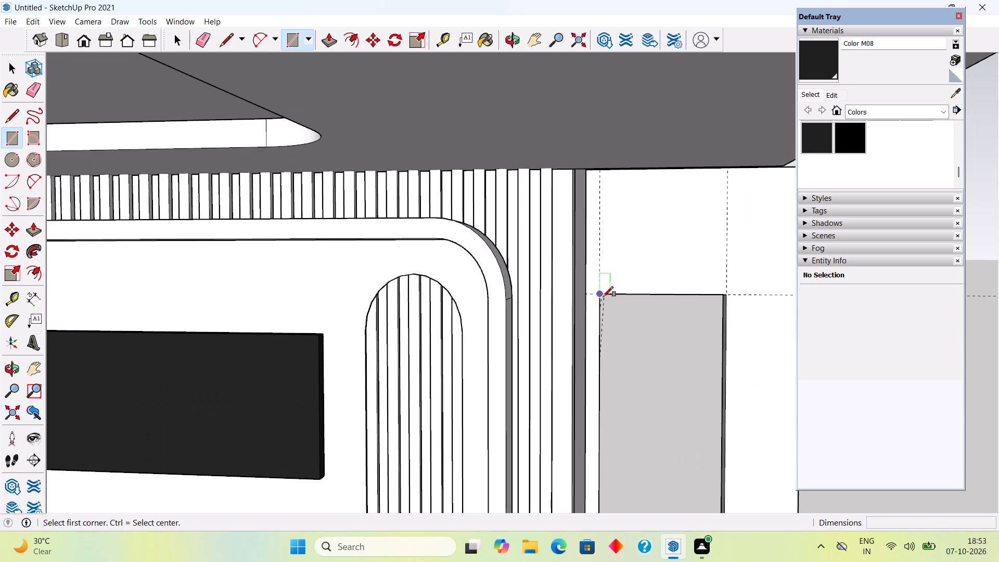
scroll(644, 348, "down", 5)
scroll(697, 500, "up", 1)
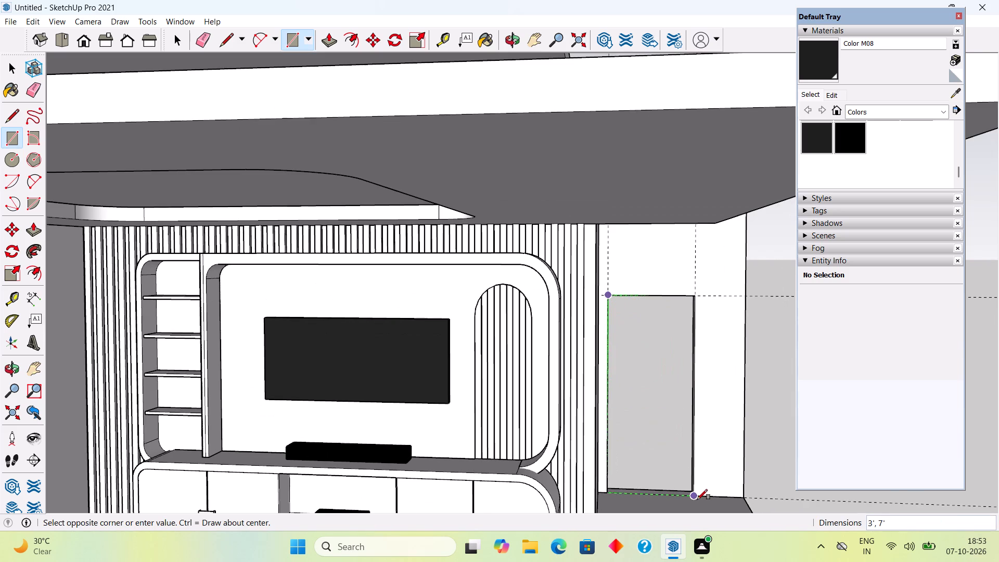
left_click(695, 493)
key("space")
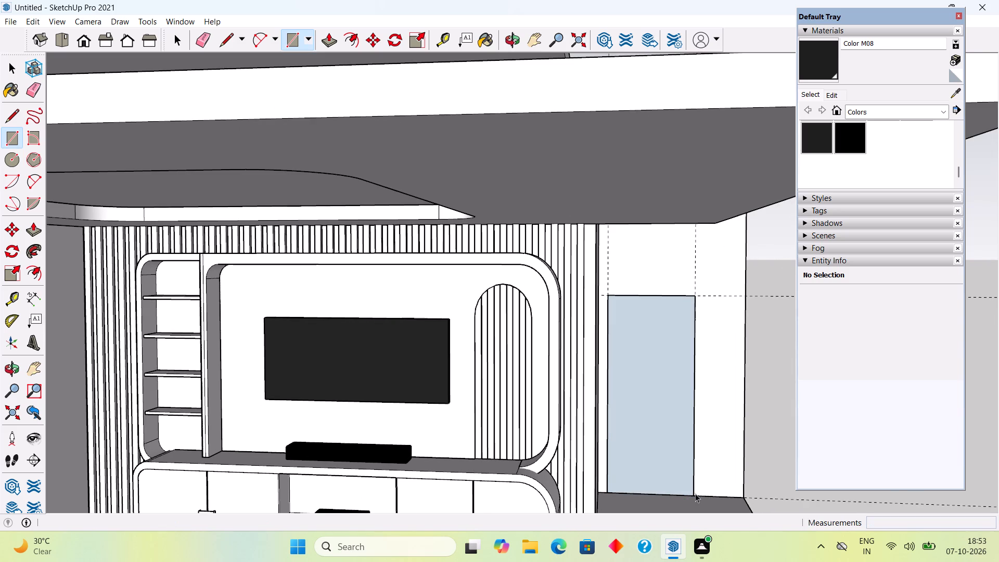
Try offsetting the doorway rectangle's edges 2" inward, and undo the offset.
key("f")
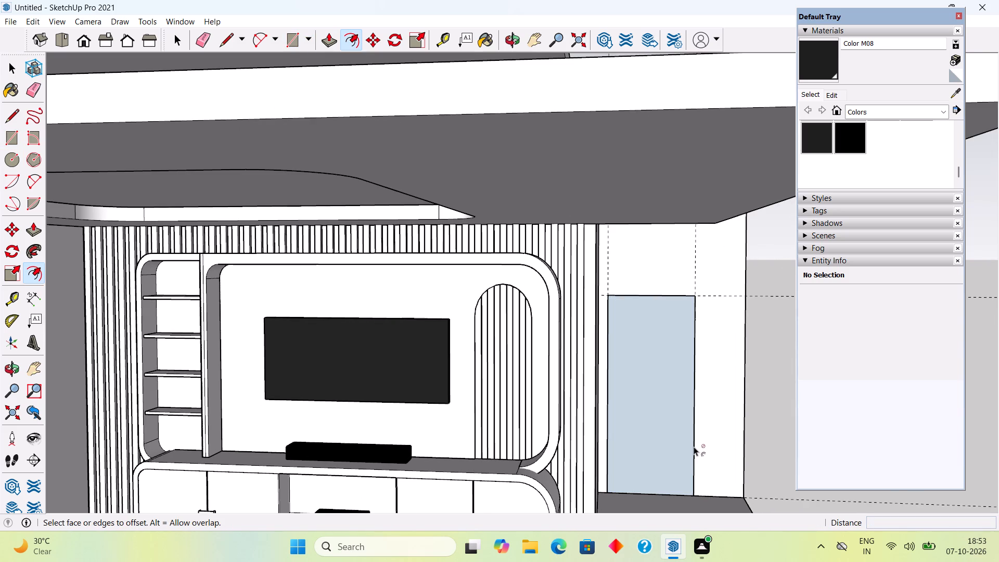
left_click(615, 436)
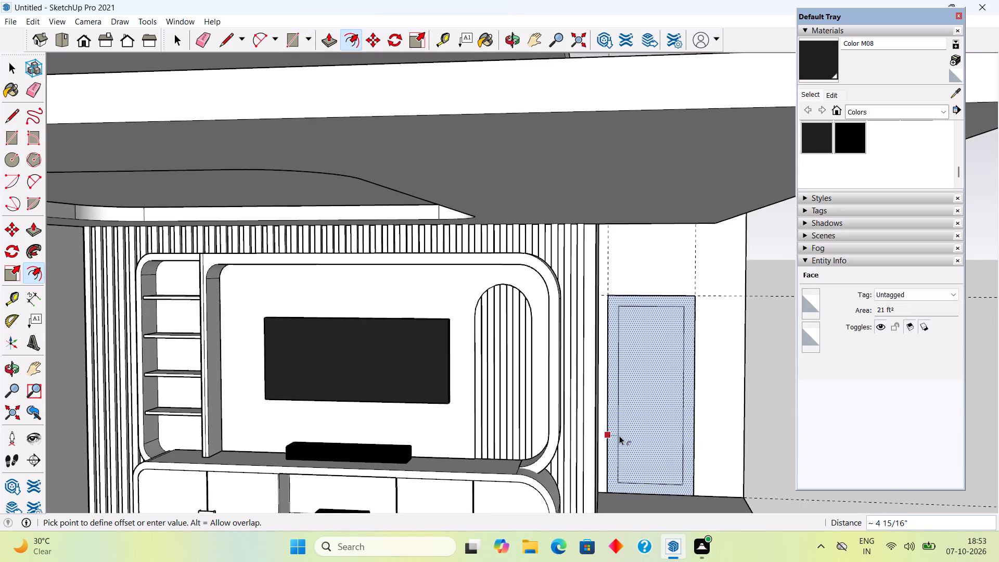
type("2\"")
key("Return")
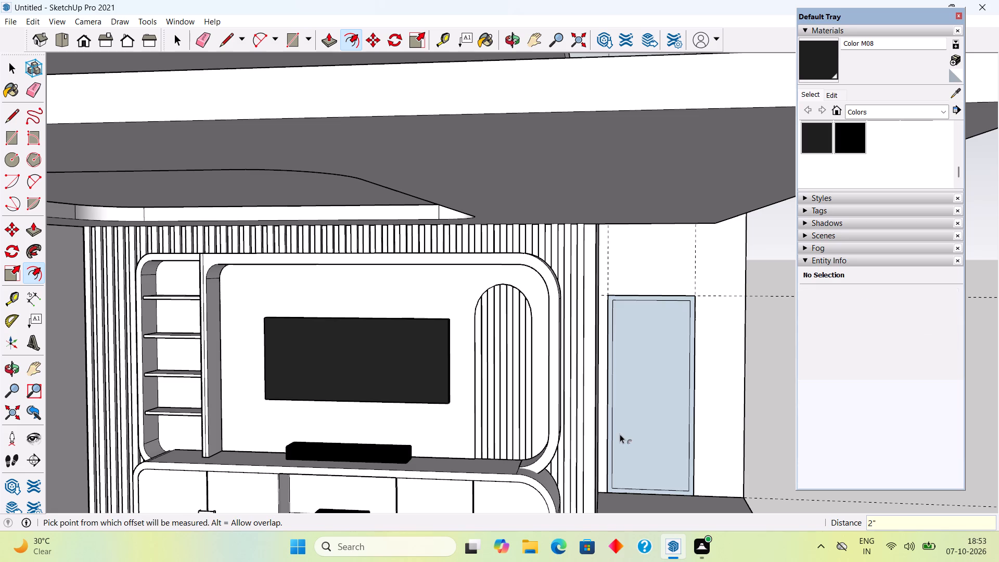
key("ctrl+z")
Offset the doorway rectangle's edges 3" inward.
left_click(620, 433)
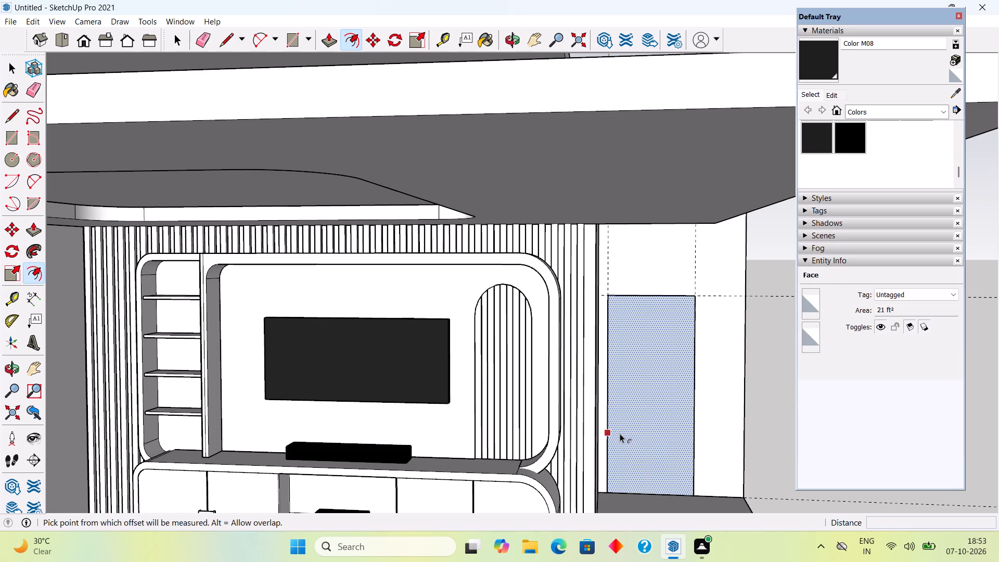
type("3\"")
key("Return")
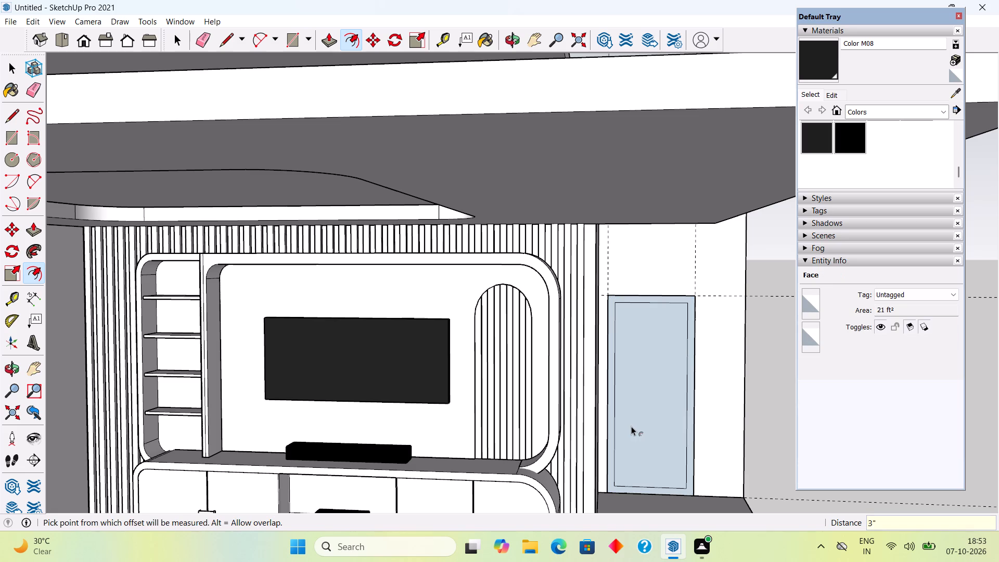
key("space")
Draw two 3" vertical lines from the inner rectangle's bottom corners down to the doorway's bottom edge.
type("L")
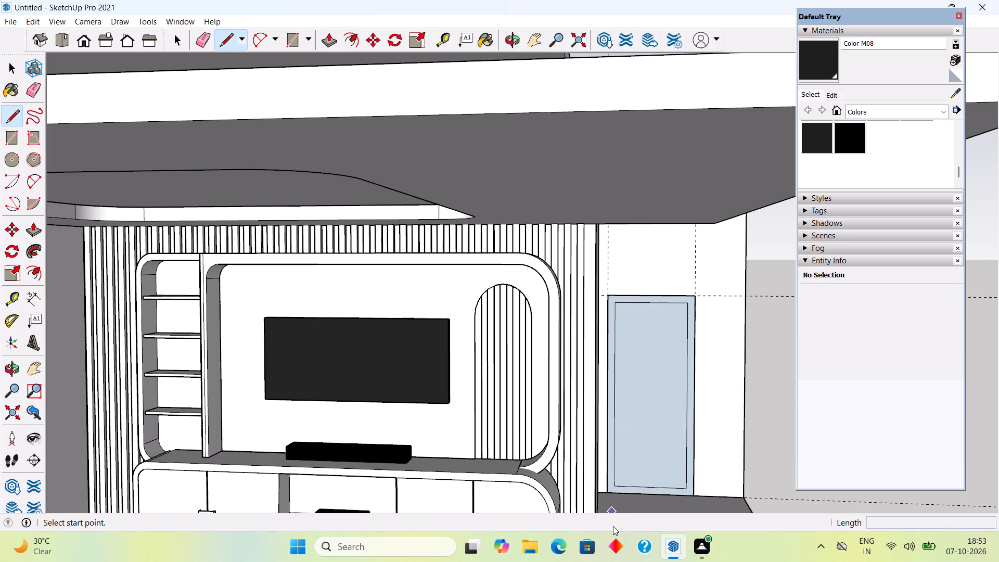
scroll(613, 526, "up", 12)
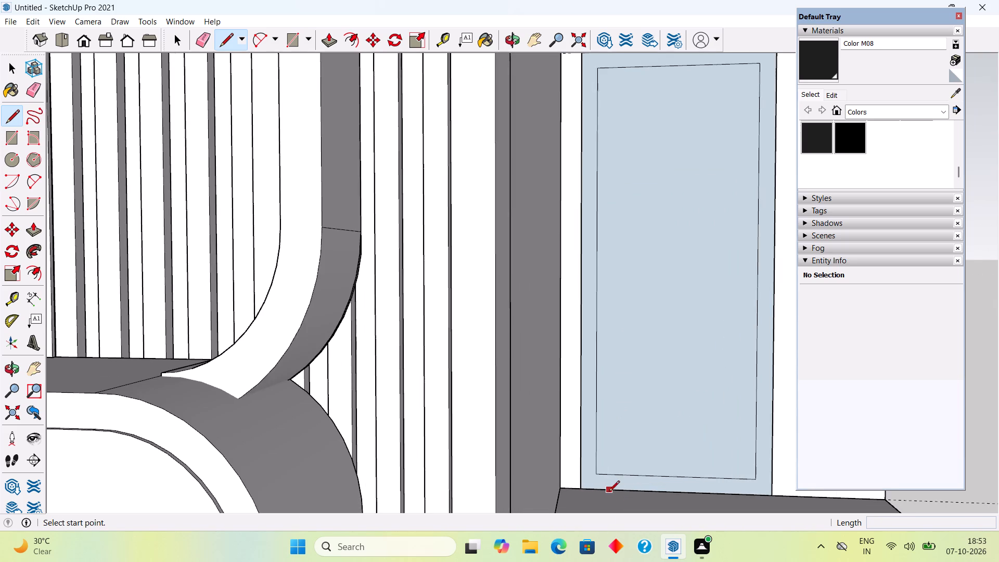
left_click(596, 476)
left_click(598, 491)
left_click(755, 478)
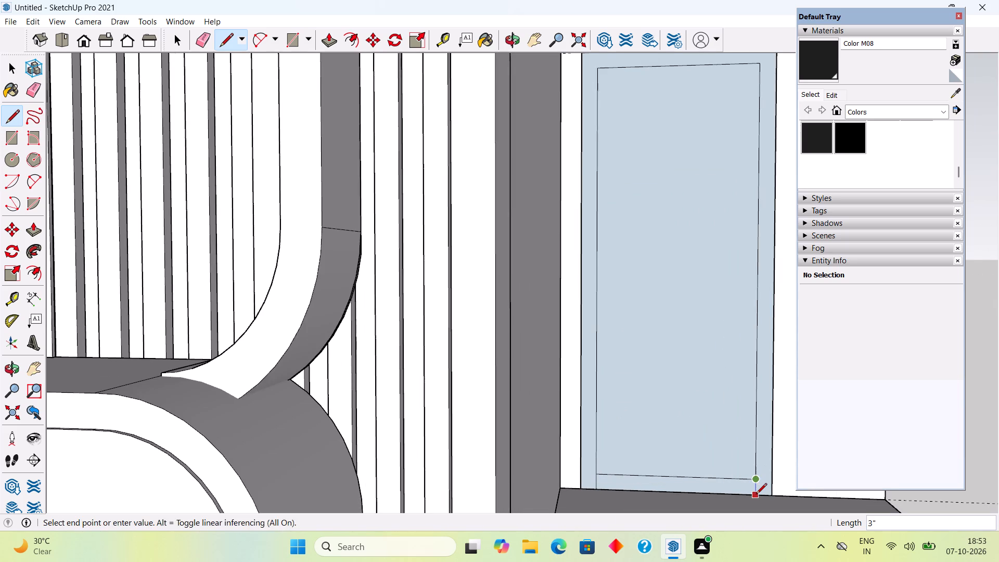
left_click(756, 495)
key("space")
key("space")
key("space")
key("space")
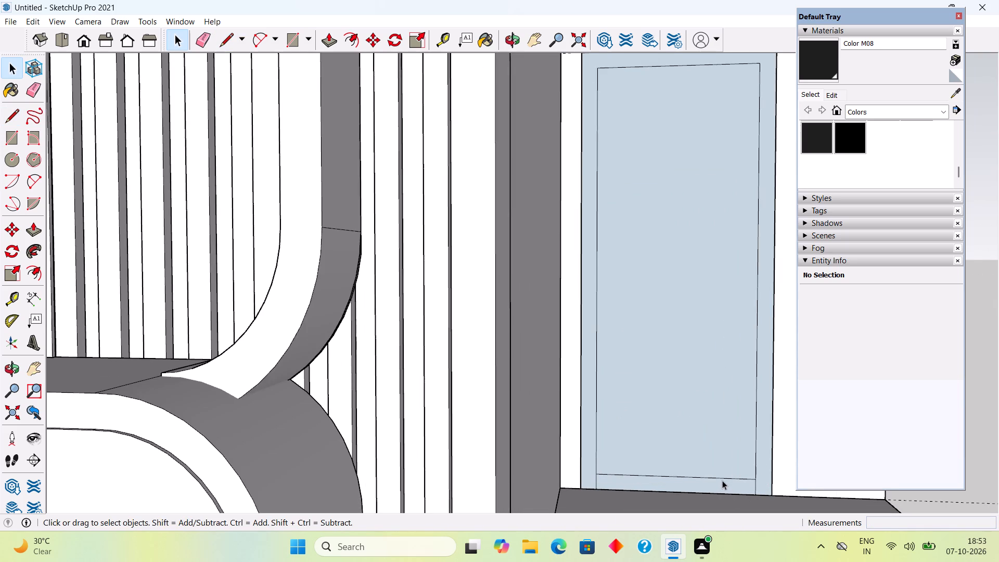
Delete the inner rectangle's bottom edge and the inner face, leaving only the door frame profile.
left_click(722, 476)
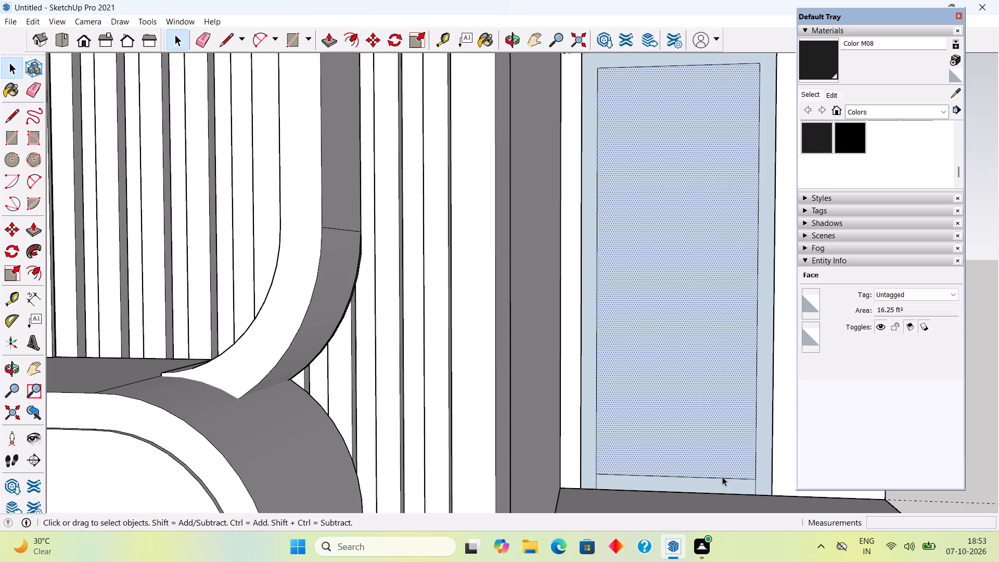
left_click(722, 477)
key("Delete")
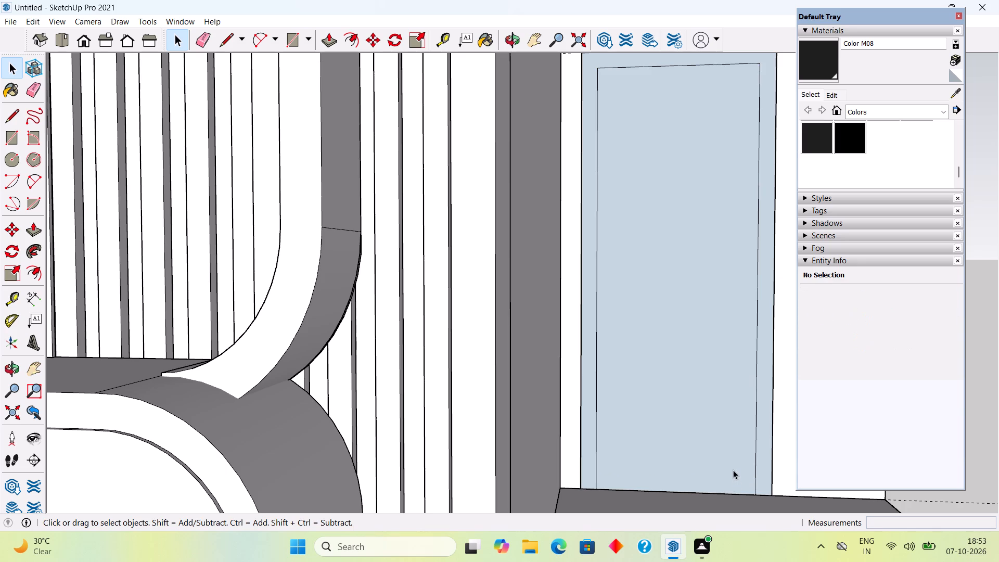
left_click(733, 469)
key("Delete")
Push/Pull the door frame face 3" out into the room.
left_click(763, 458)
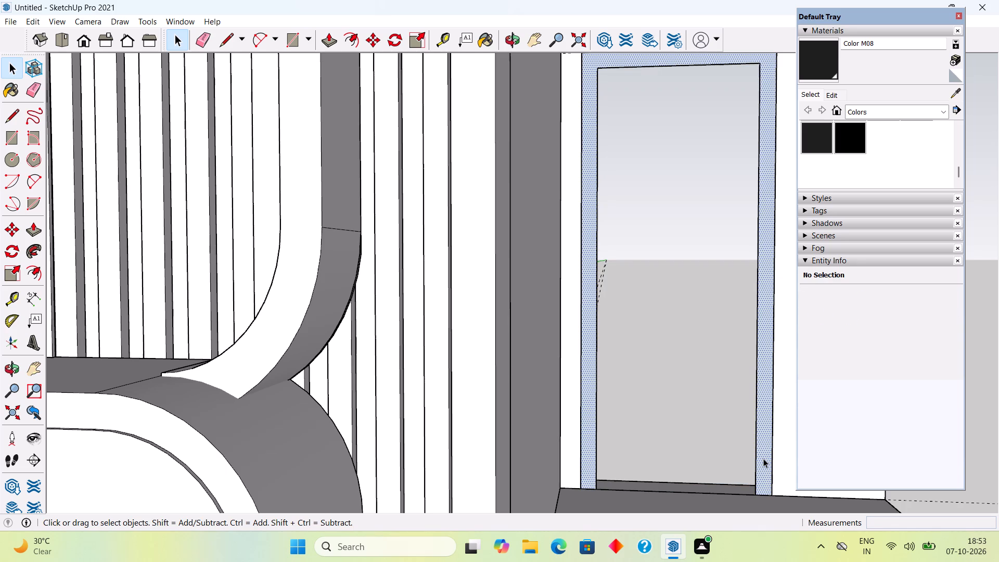
key("p")
left_click(763, 458)
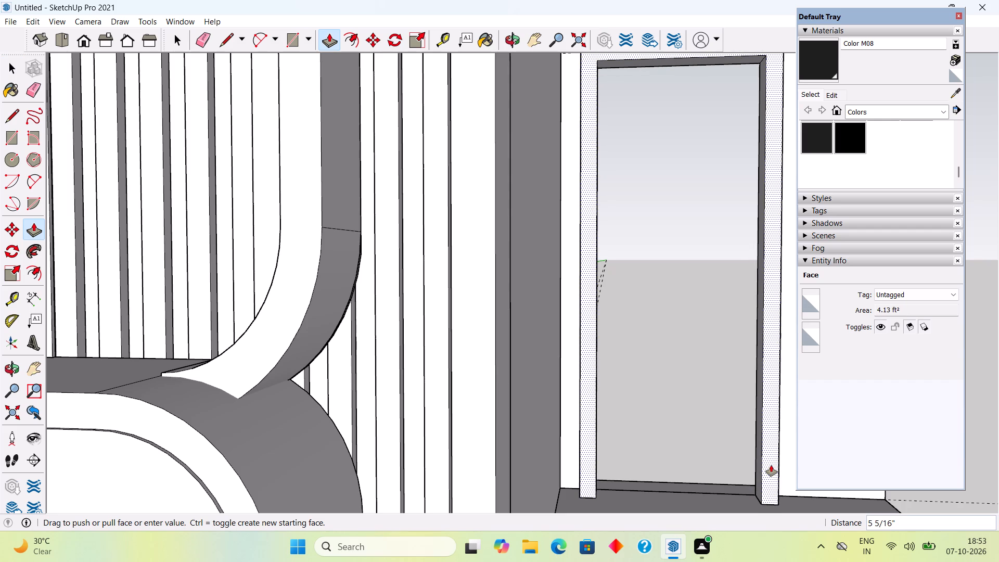
type("3\"")
key("Return")
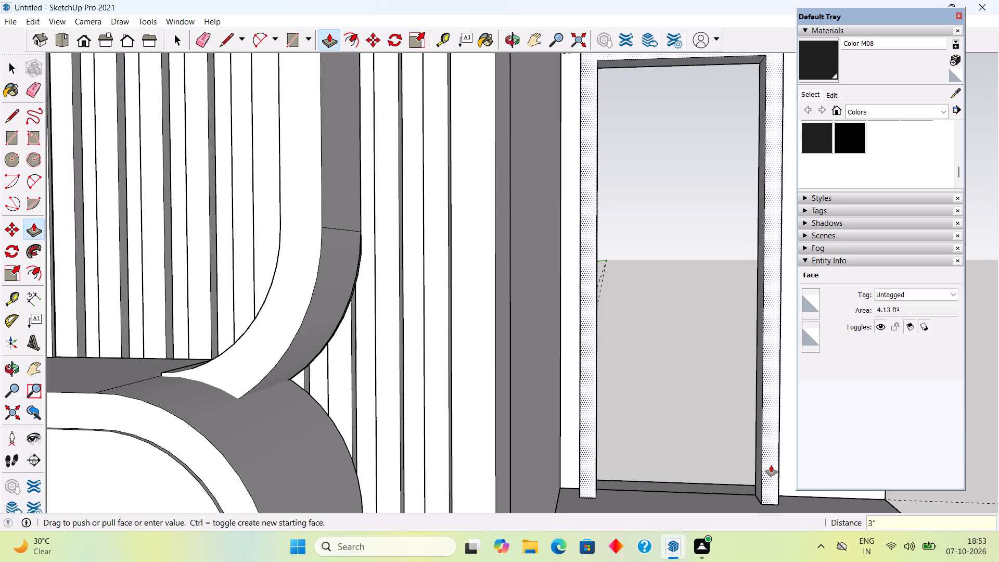
key("space")
Select all of the door frame's connected geometry and make it a group.
triple_click(771, 465)
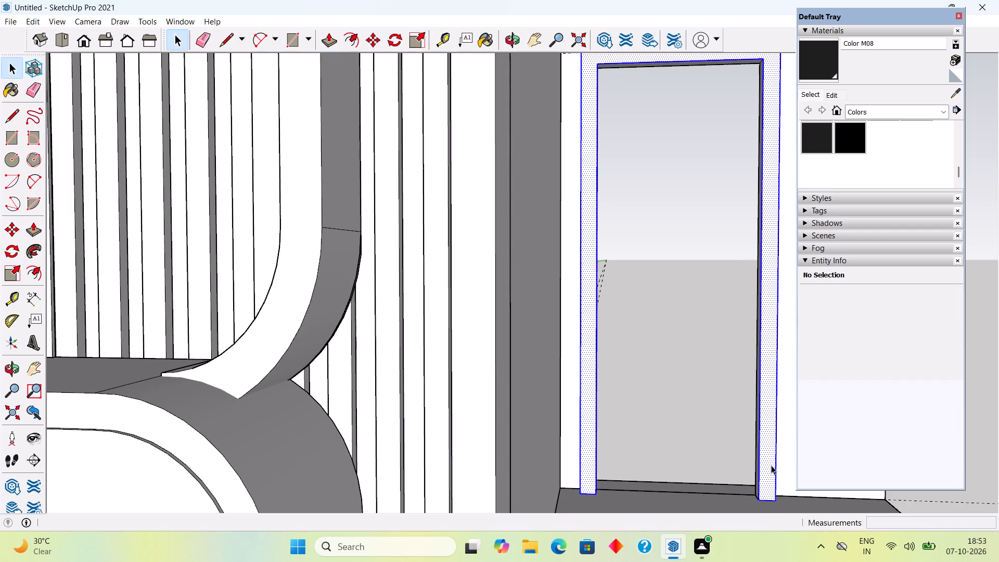
right_click(771, 465)
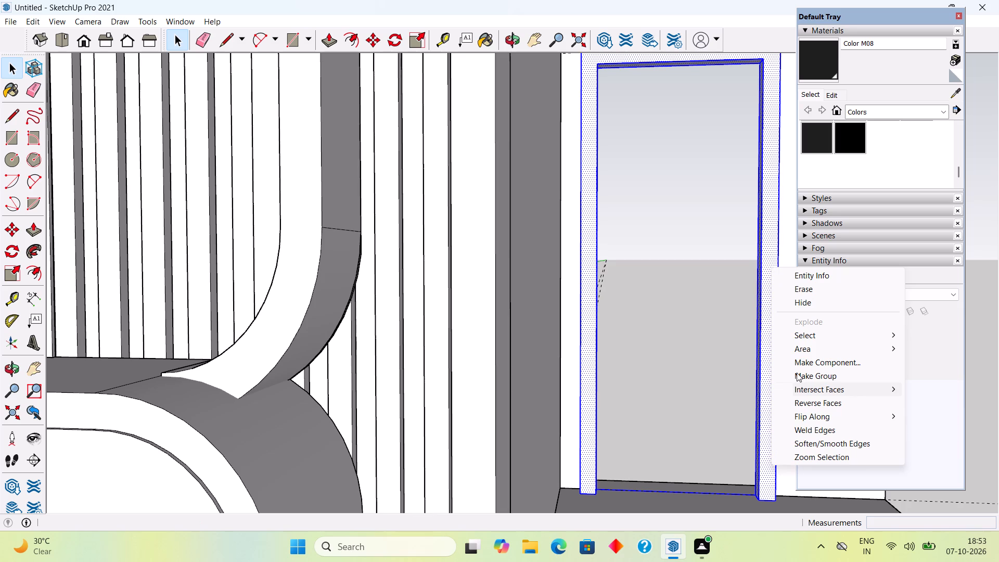
left_click(797, 373)
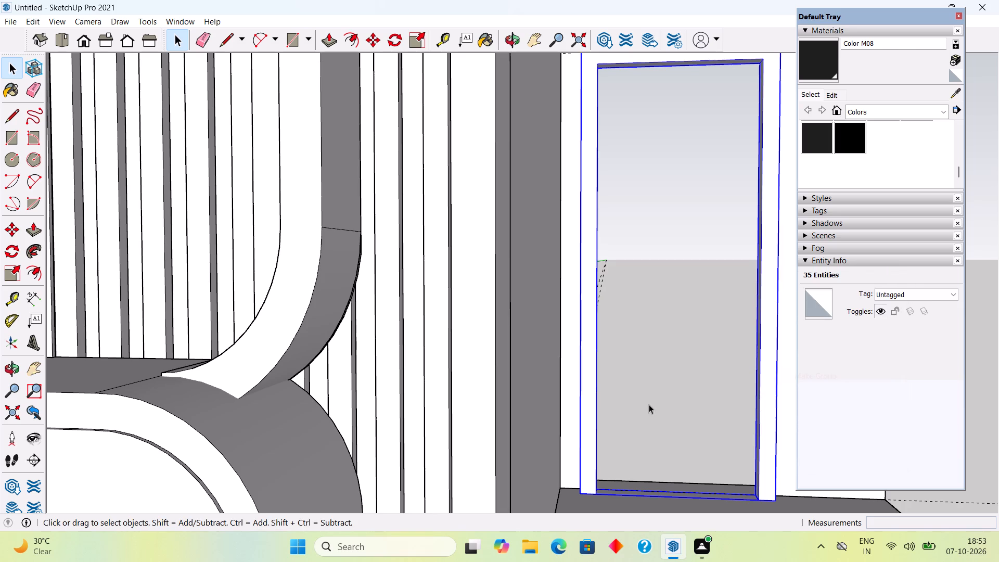
left_click(649, 404)
Delete the guide running along the rear wall's bottom edge at the doorway.
middle_click_drag(681, 438, 583, 405)
scroll(583, 405, "down", 8)
scroll(634, 408, "down", 1)
middle_click_drag(637, 416, 659, 477)
scroll(653, 445, "up", 10)
left_click(652, 429)
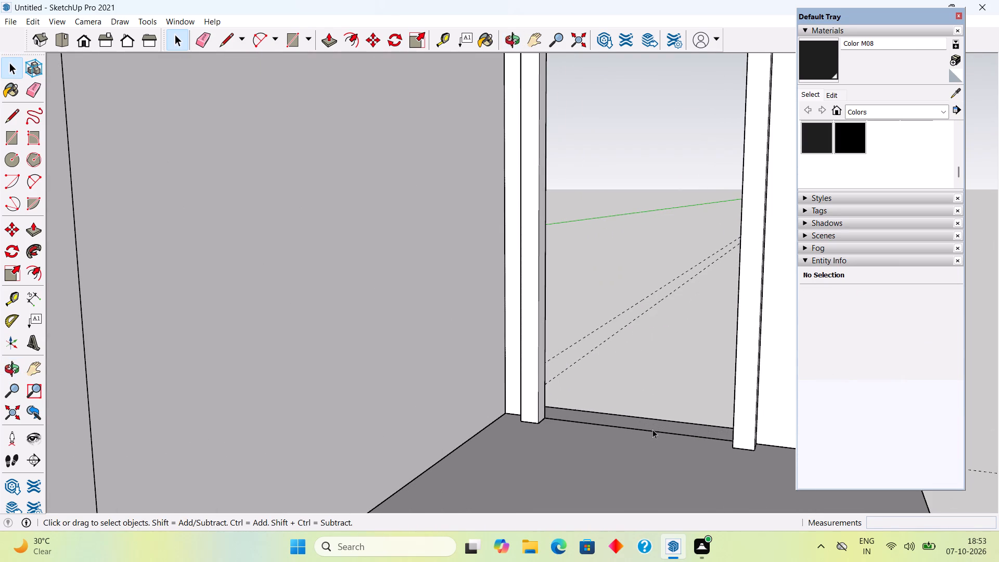
triple_click(655, 432)
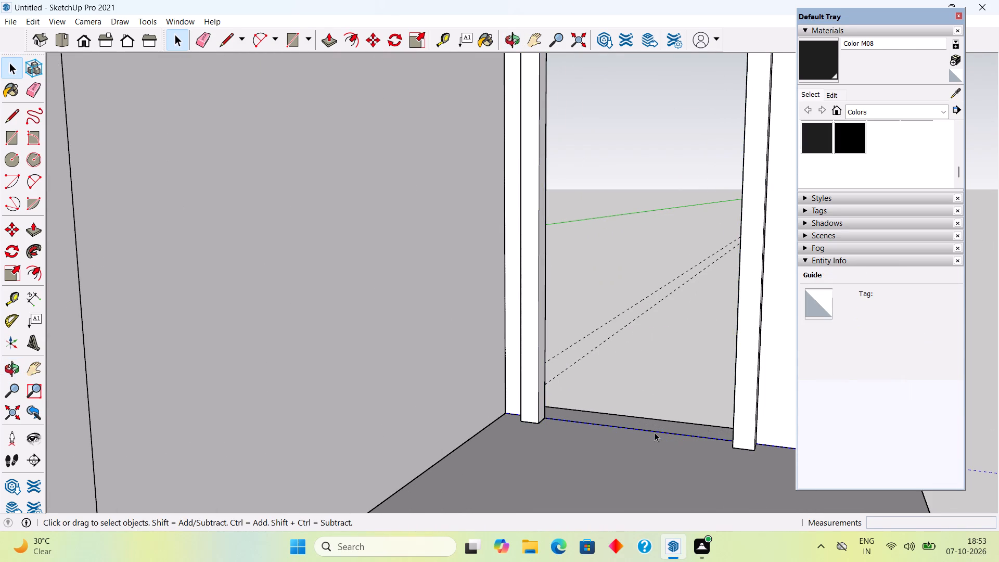
left_click(655, 432)
key("Delete")
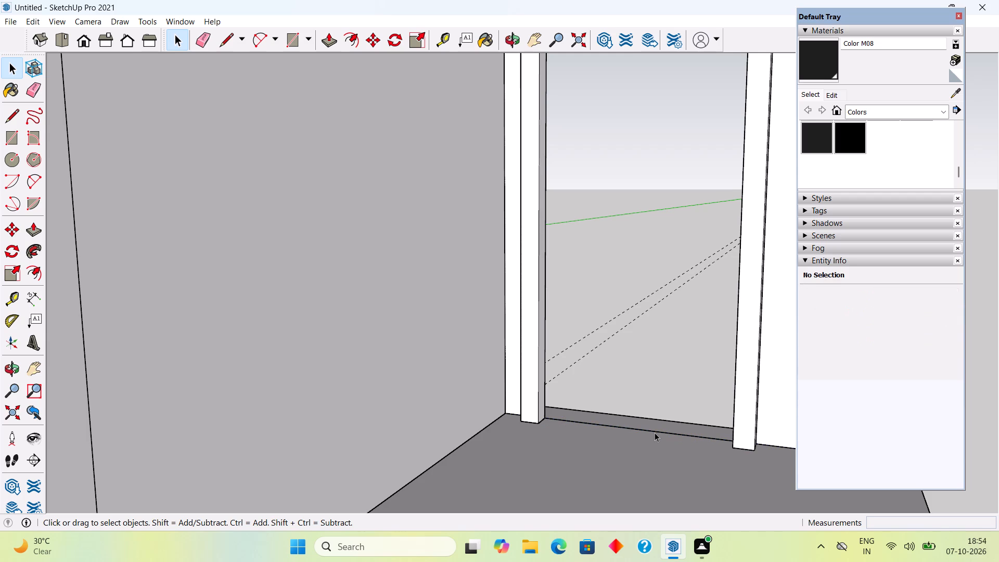
Inside the door frame group, delete the leftover edge along the floor between the two jambs.
left_click(655, 432)
triple_click(655, 432)
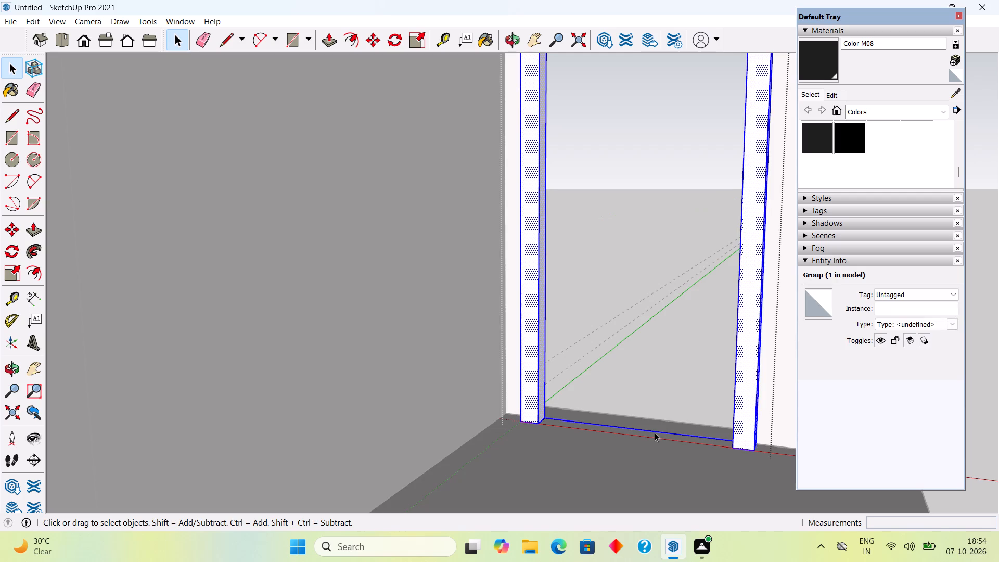
key("Delete")
key("ctrl+z")
left_click(655, 432)
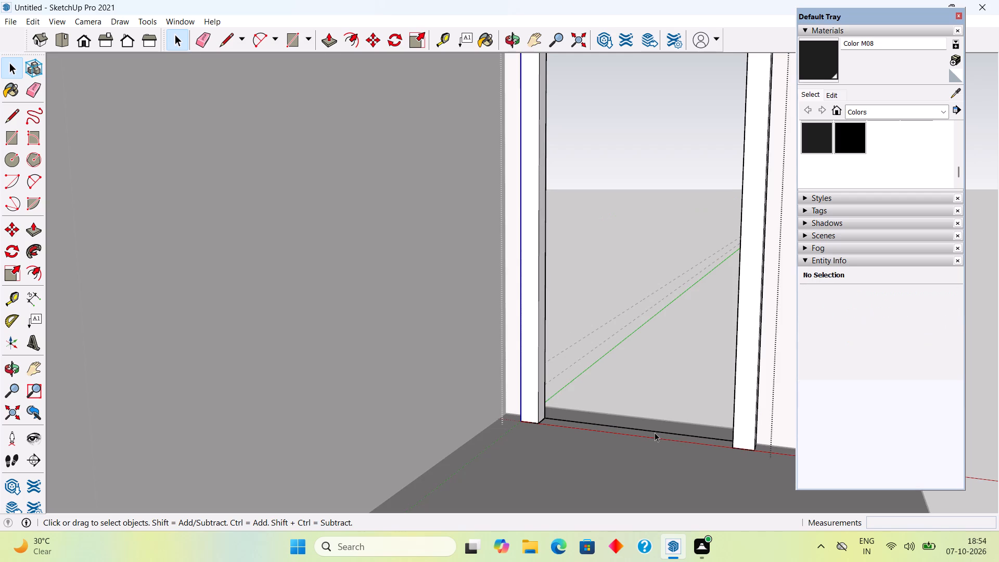
key("Delete")
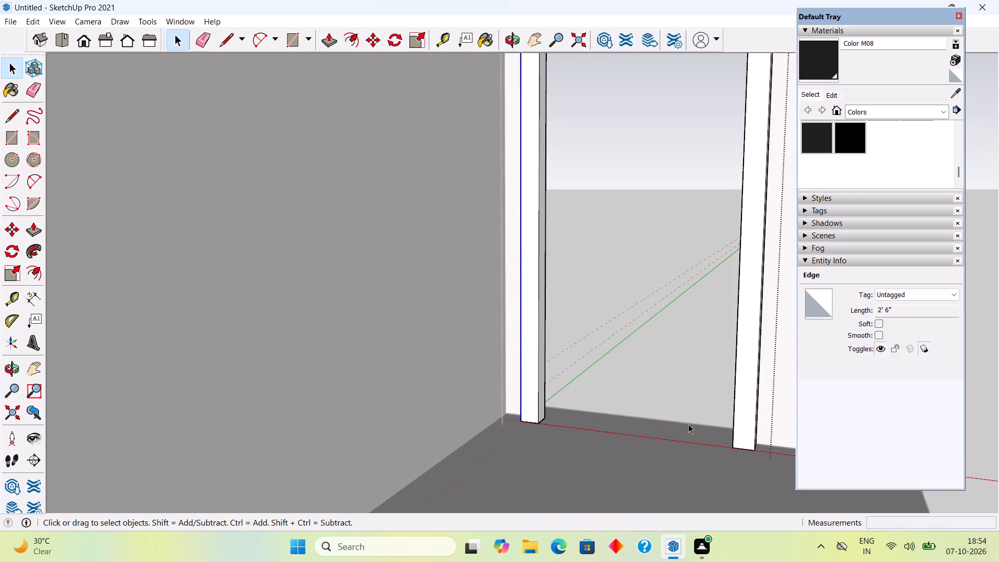
Group all of the frame's geometry again inside the door frame group, and leave the group.
left_click(751, 429)
triple_click(751, 429)
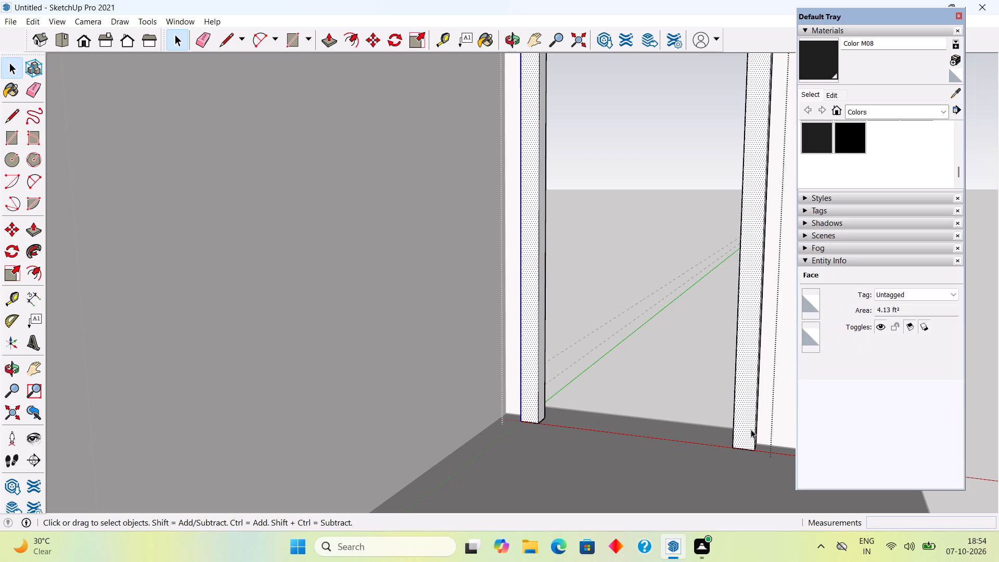
right_click(751, 429)
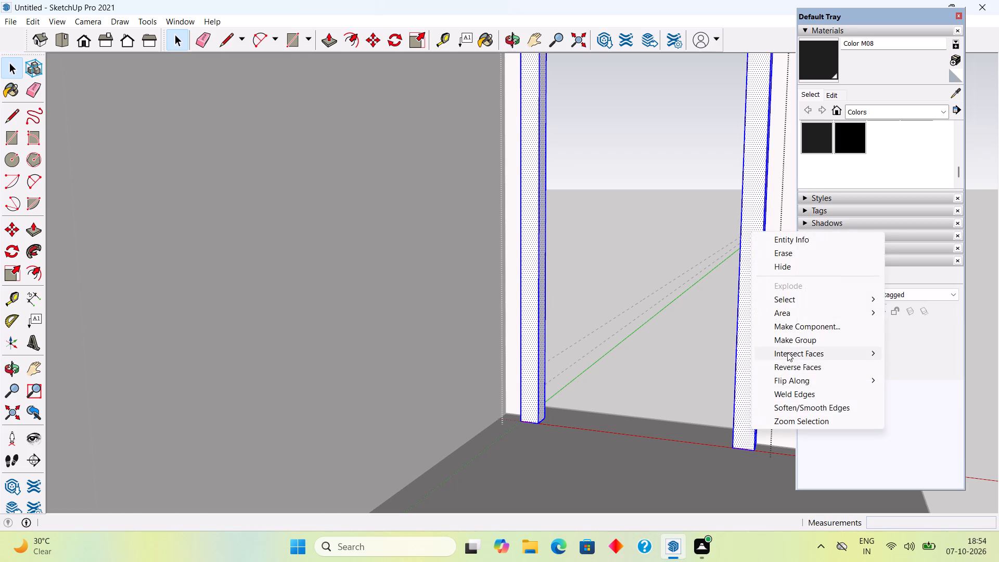
left_click(787, 338)
left_click(718, 353)
scroll(729, 438, "up", 2)
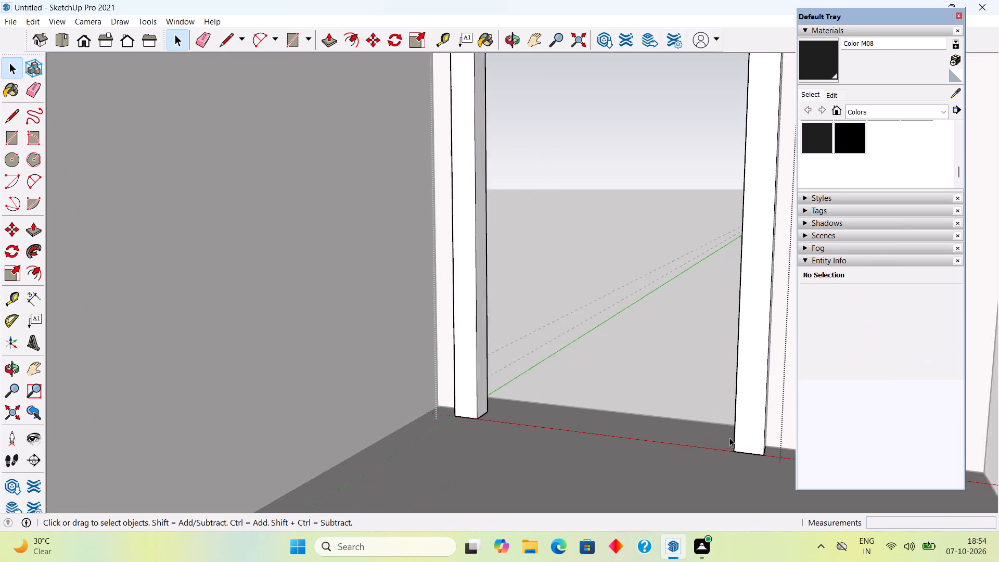
scroll(729, 438, "up", 2)
scroll(729, 438, "down", 14)
middle_click_drag(735, 428, 596, 399)
scroll(596, 399, "down", 4)
scroll(747, 470, "up", 3)
left_click(777, 503)
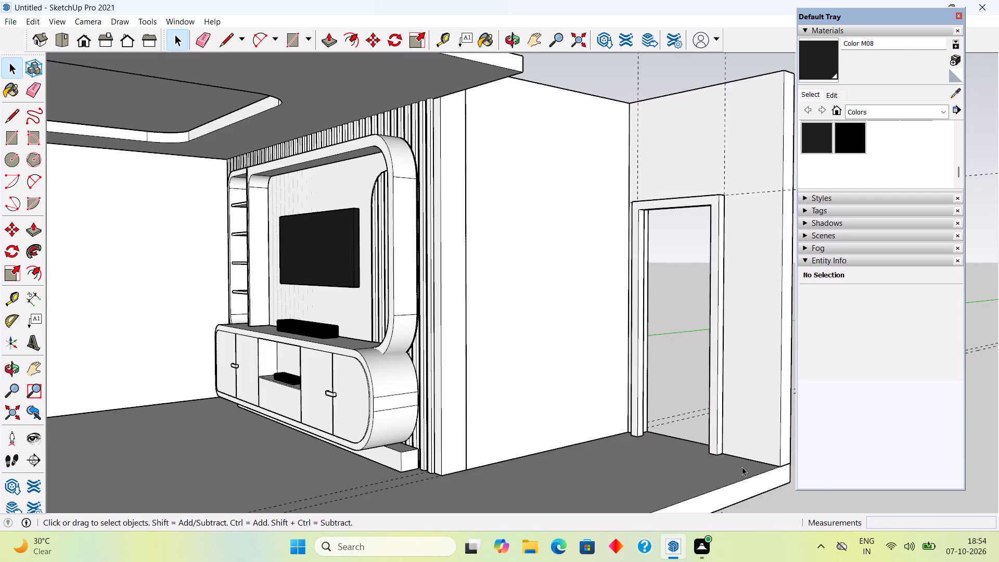
Move the door frame group 3" back into the doorway so its front lies flush with the wall face.
scroll(720, 453, "up", 4)
left_click(716, 451)
scroll(716, 451, "up", 2)
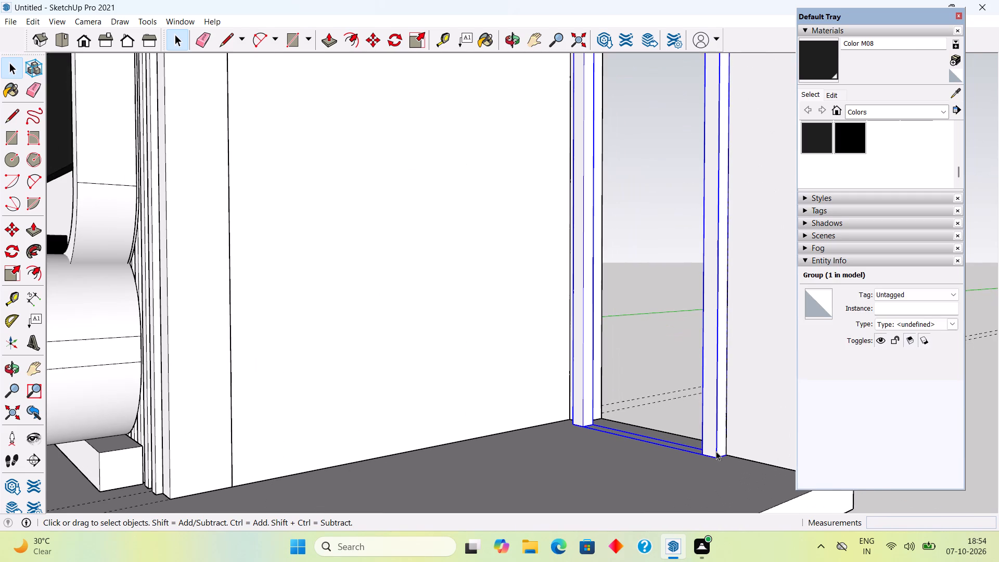
scroll(716, 451, "up", 2)
key("m")
left_click(716, 461)
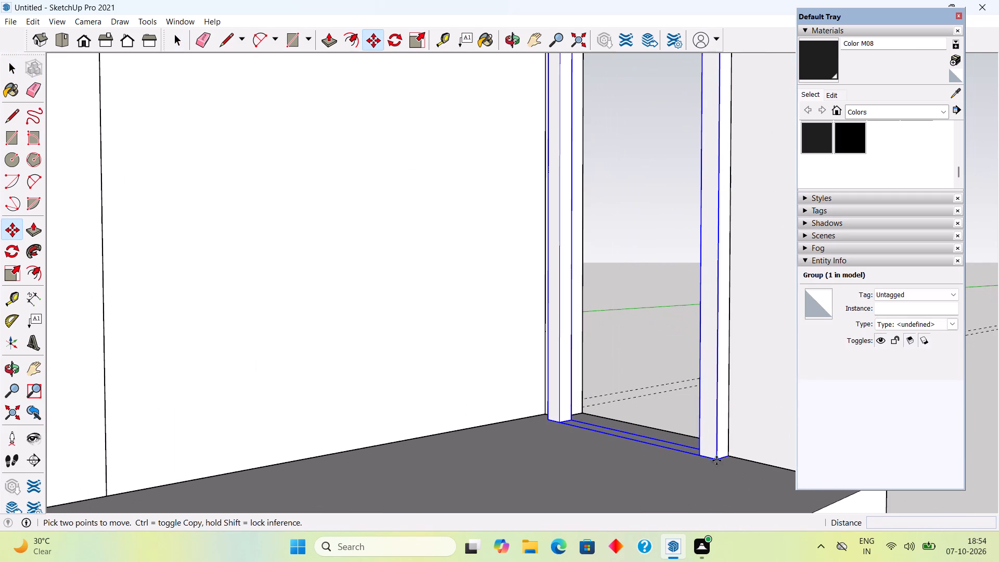
scroll(728, 456, "up", 5)
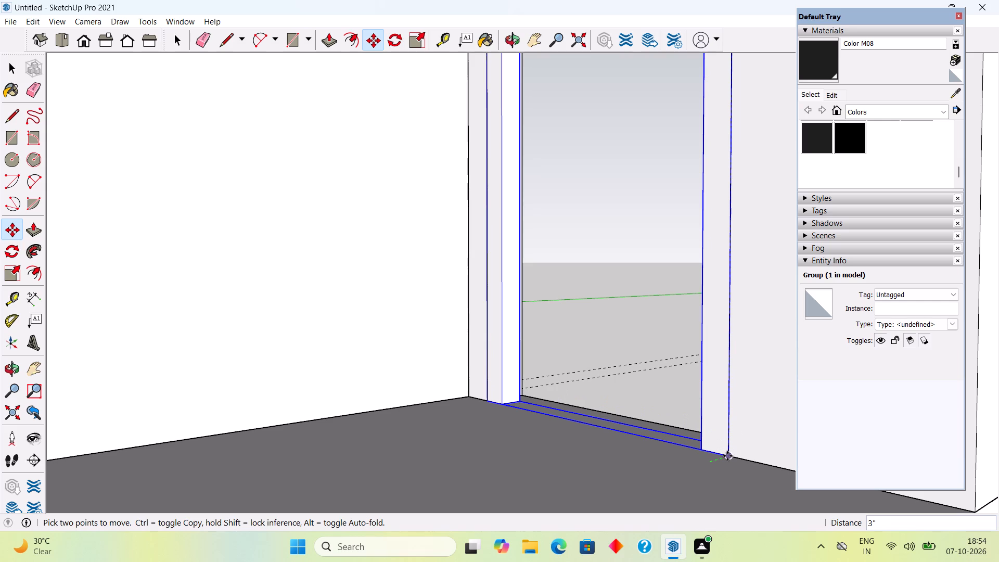
left_click(727, 456)
key("space")
Inside the door frame group, extrude the frame's front face 2" out into the room.
triple_click(718, 447)
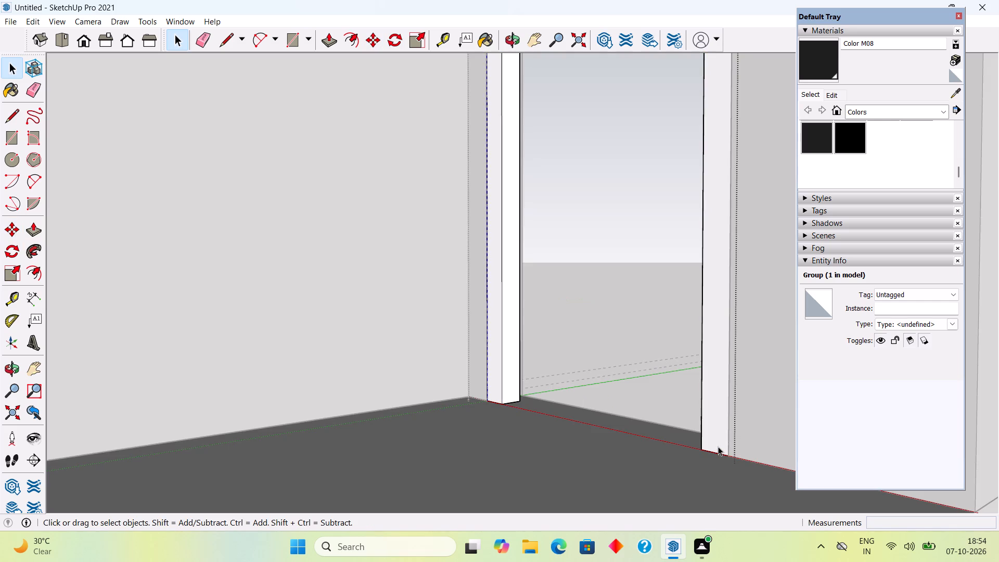
left_click(718, 446)
left_click(718, 446)
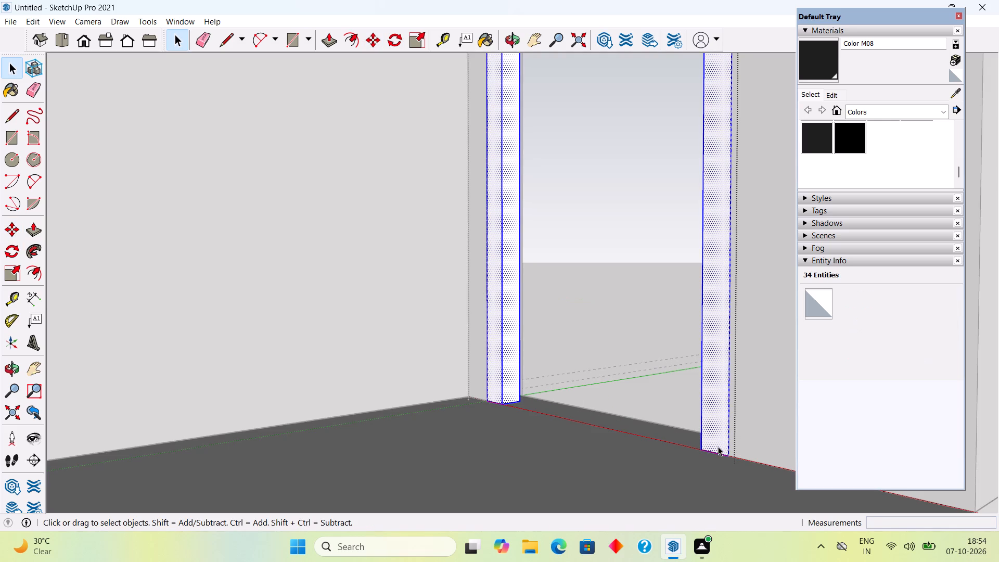
key("p")
left_click(718, 446)
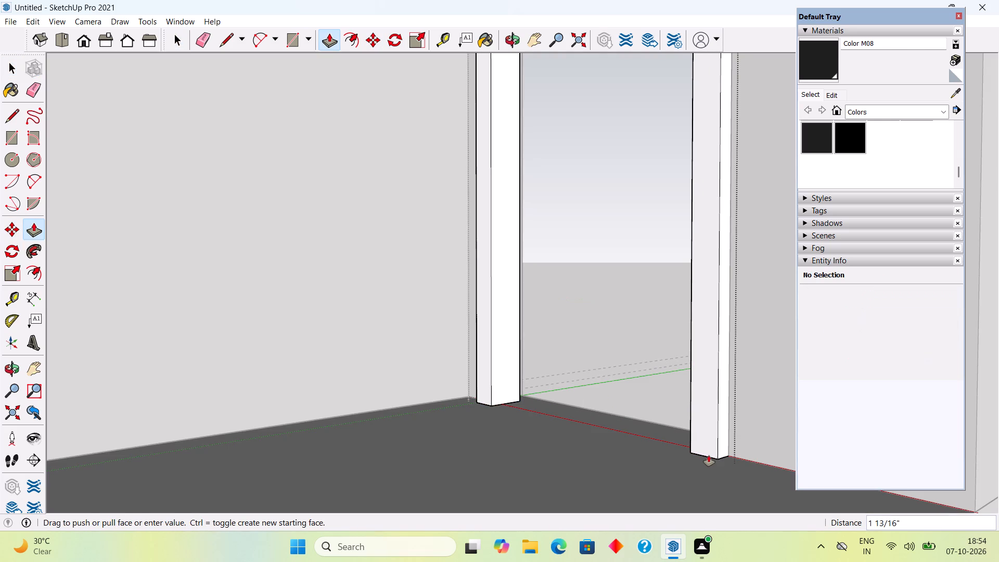
type("2\"")
key("Return")
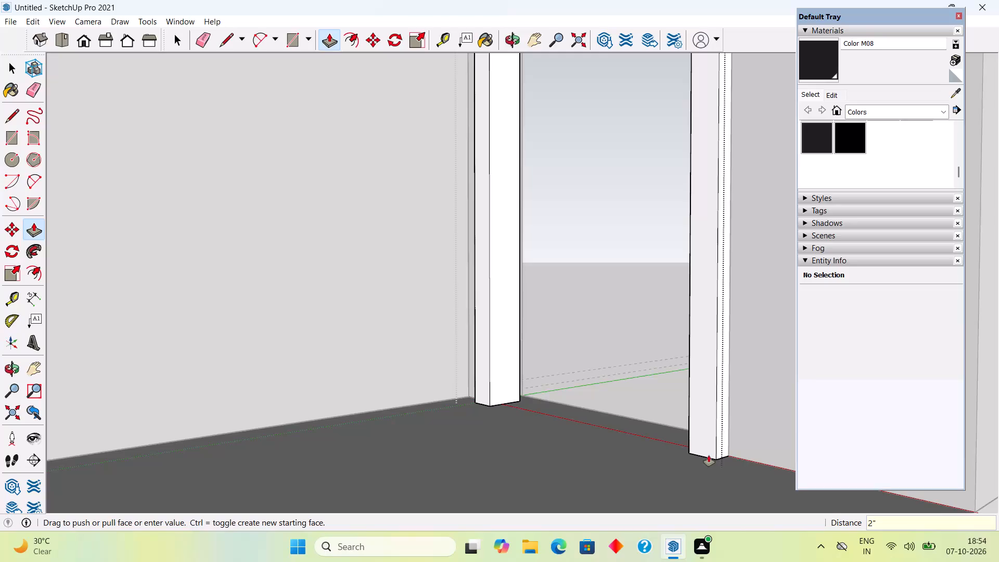
key("space")
left_click(575, 262)
Draw a 2' 6" by 6' 9" rectangle filling the frame's opening, from the inner top corner to the opposite bottom corner.
scroll(572, 322, "down", 2)
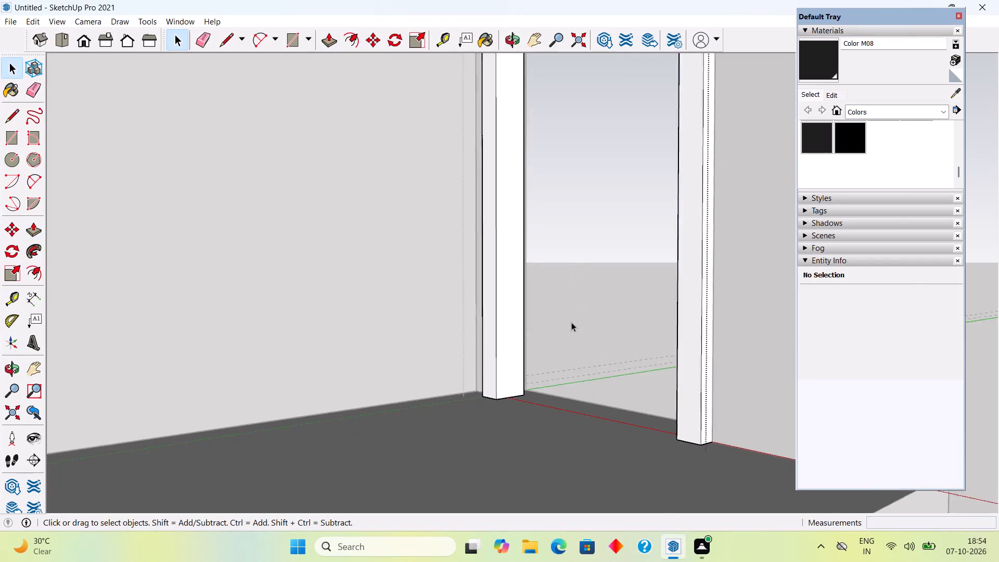
scroll(571, 322, "down", 17)
middle_click_drag(608, 403, 703, 409)
middle_click_drag(595, 347, 655, 362)
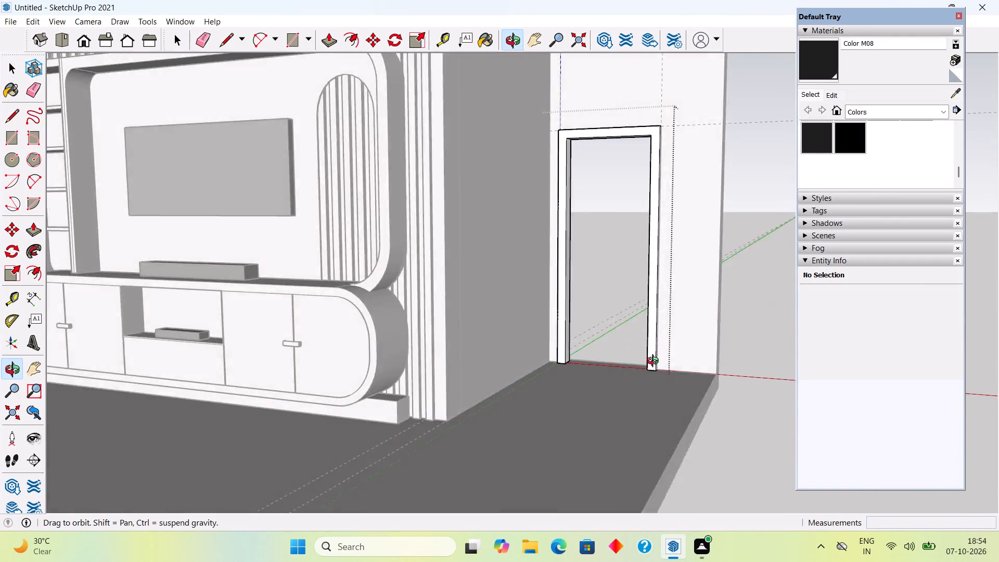
middle_click_drag(655, 362, 719, 358)
left_click(746, 309)
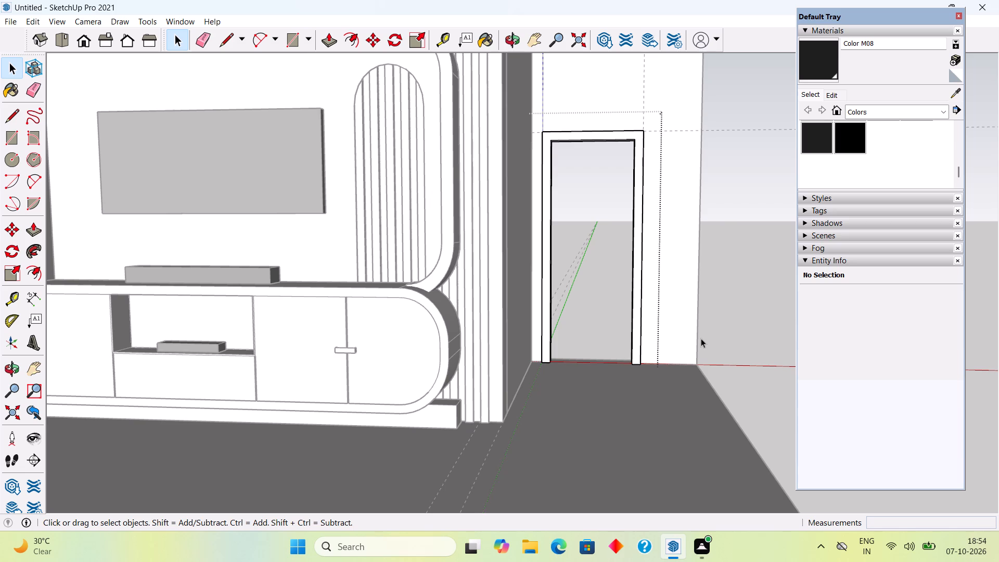
key("r")
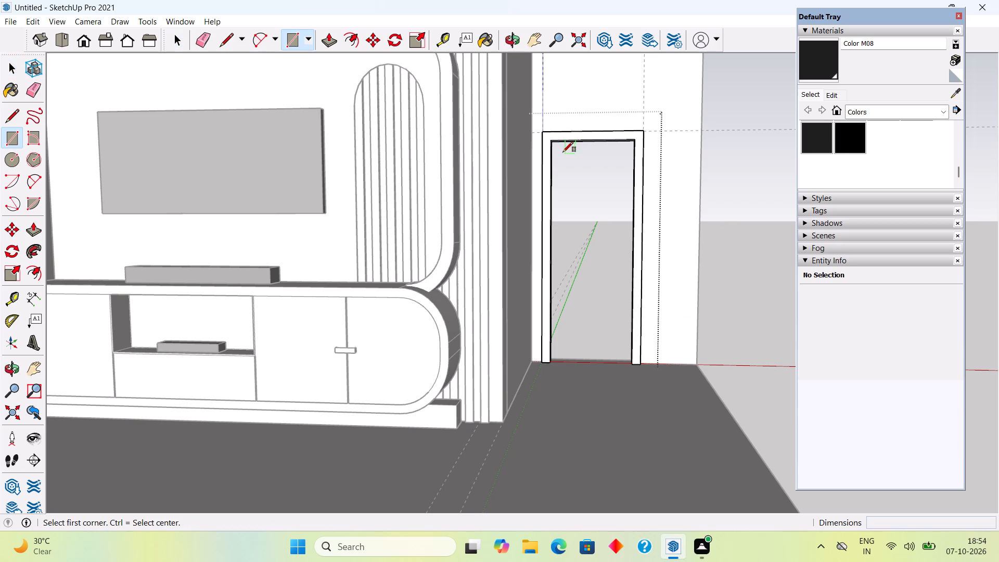
left_click(552, 140)
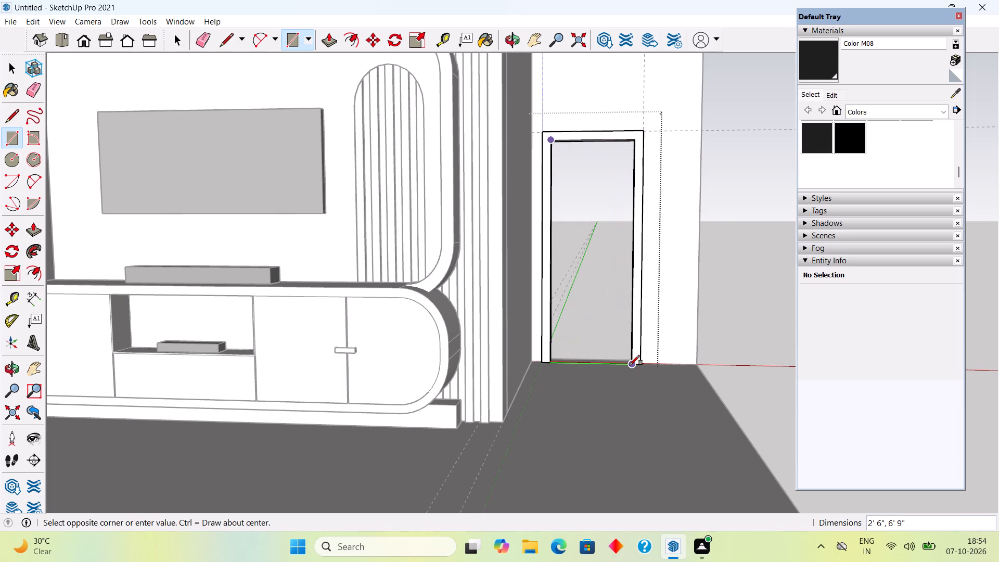
scroll(632, 361, "up", 5)
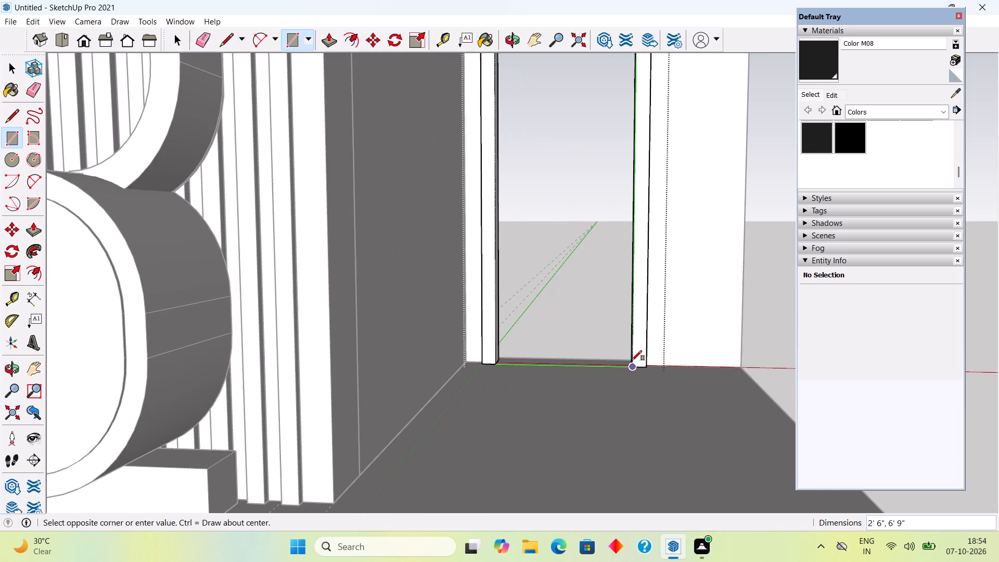
left_click(632, 367)
key("space")
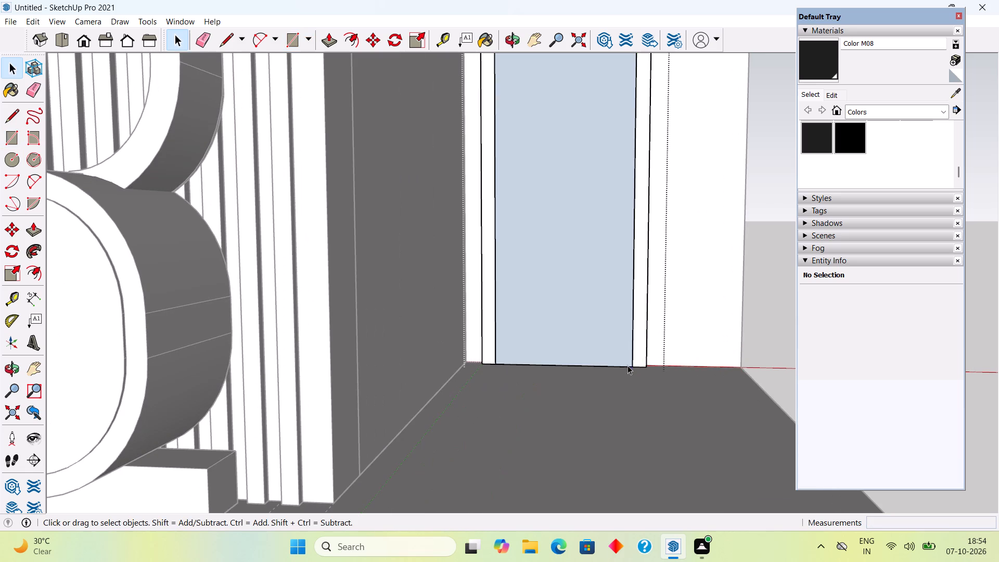
Extrude the rectangle in the frame's opening 1" to form the door panel.
left_click(606, 346)
key("p")
left_click(606, 346)
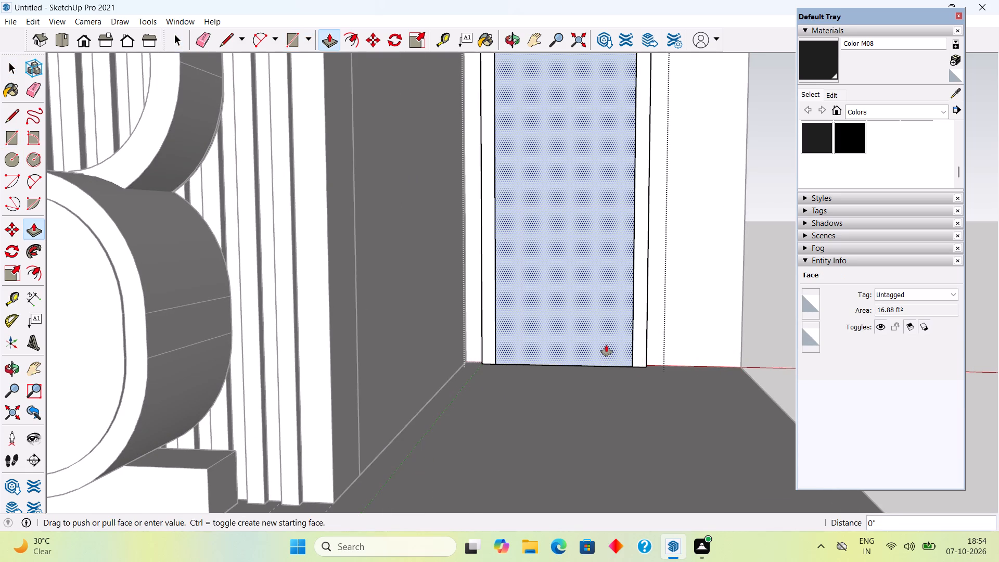
type("1\"")
key("Return")
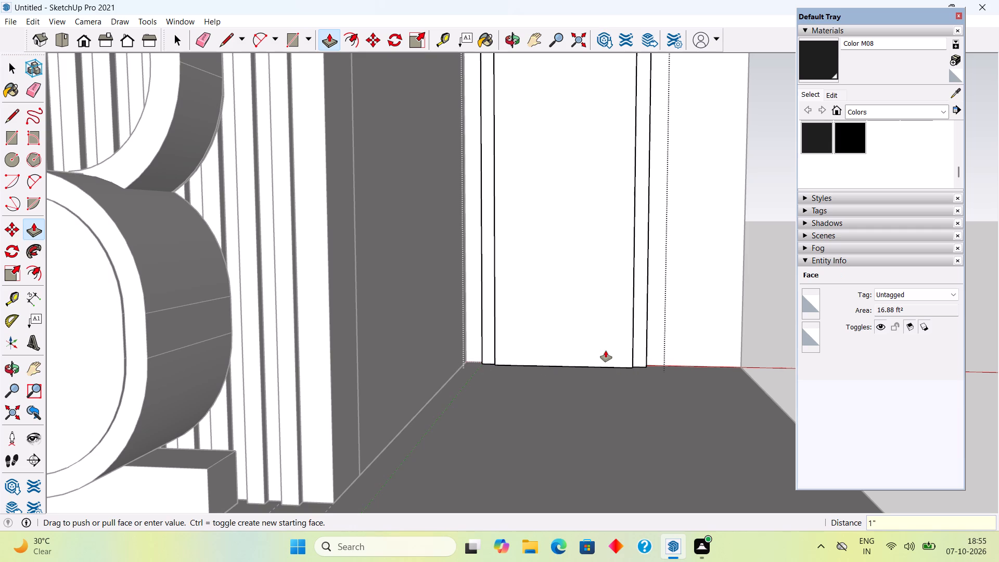
Select all of the door panel's connected geometry and make it a group.
key("space")
triple_click(604, 351)
right_click(604, 351)
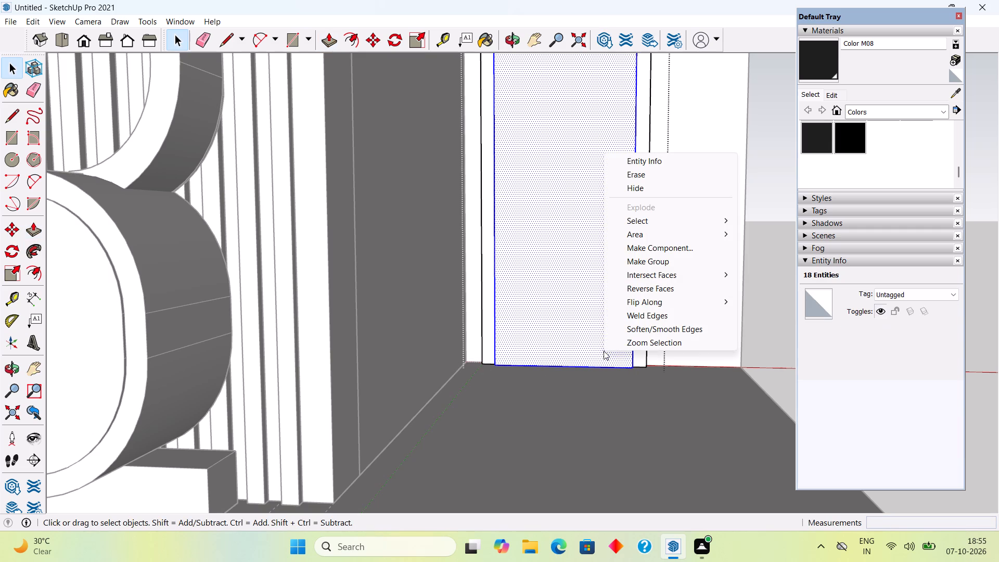
left_click(655, 258)
Move the door panel group 1" back so its front is flush with the frame, and leave the frame group.
middle_click_drag(672, 296, 556, 328)
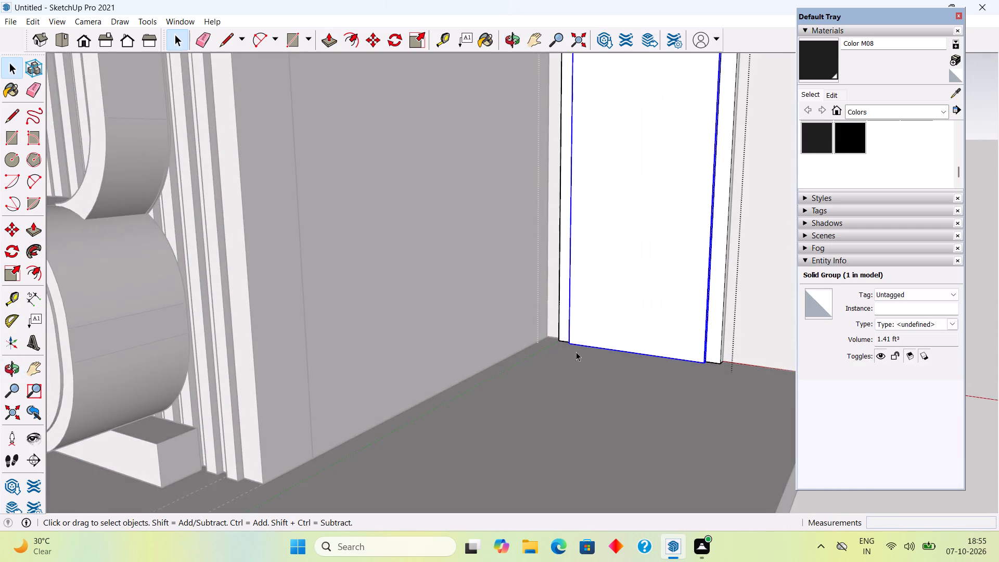
scroll(741, 374, "up", 20)
scroll(741, 374, "up", 6)
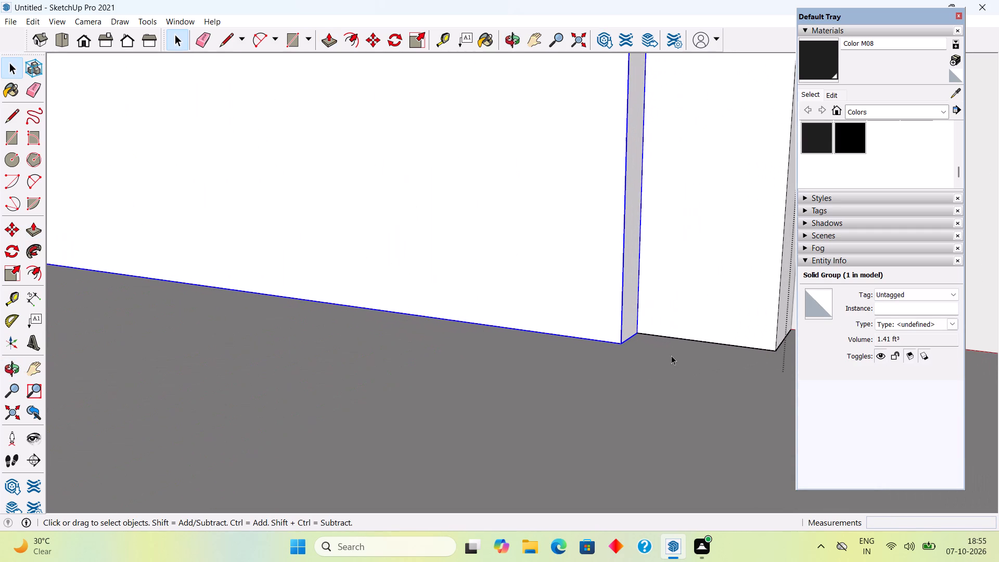
key("m")
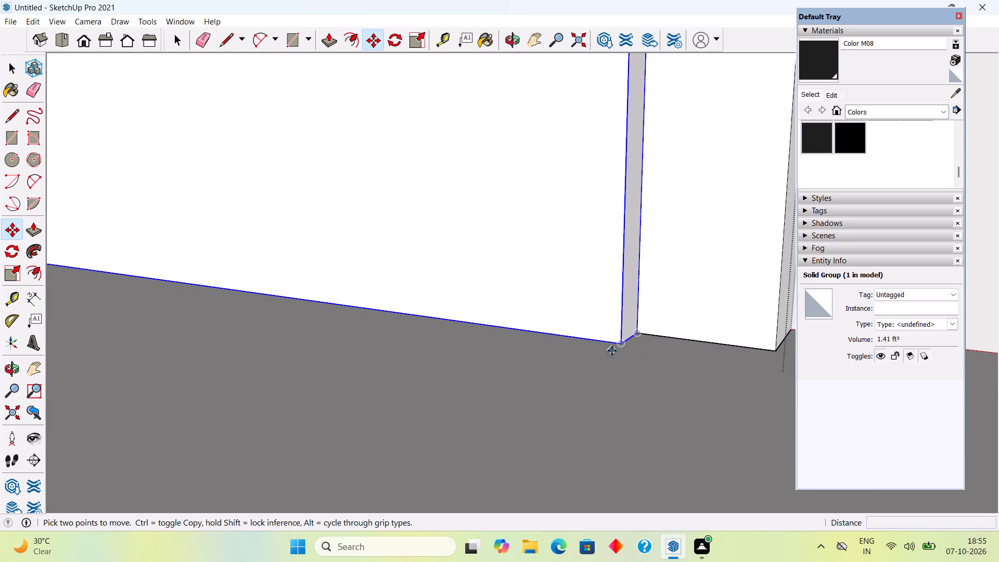
left_click(617, 346)
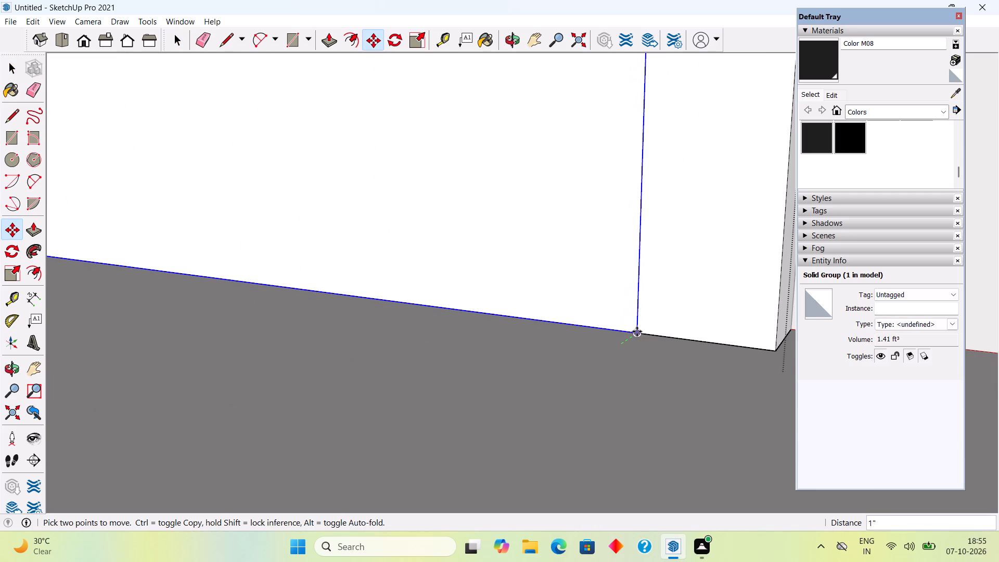
left_click(637, 331)
key("space")
scroll(637, 331, "down", 16)
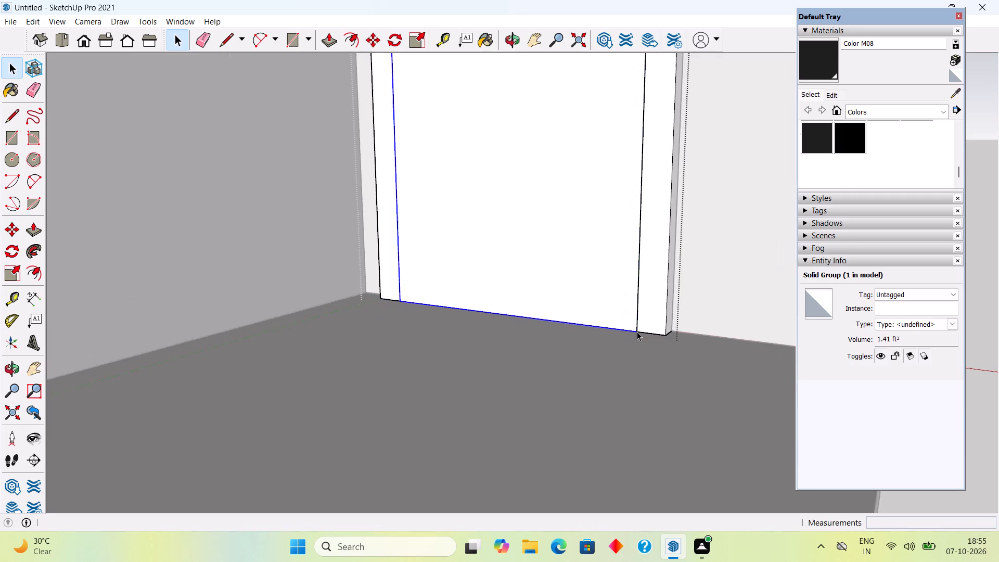
scroll(637, 331, "down", 20)
scroll(637, 331, "down", 3)
left_click(735, 297)
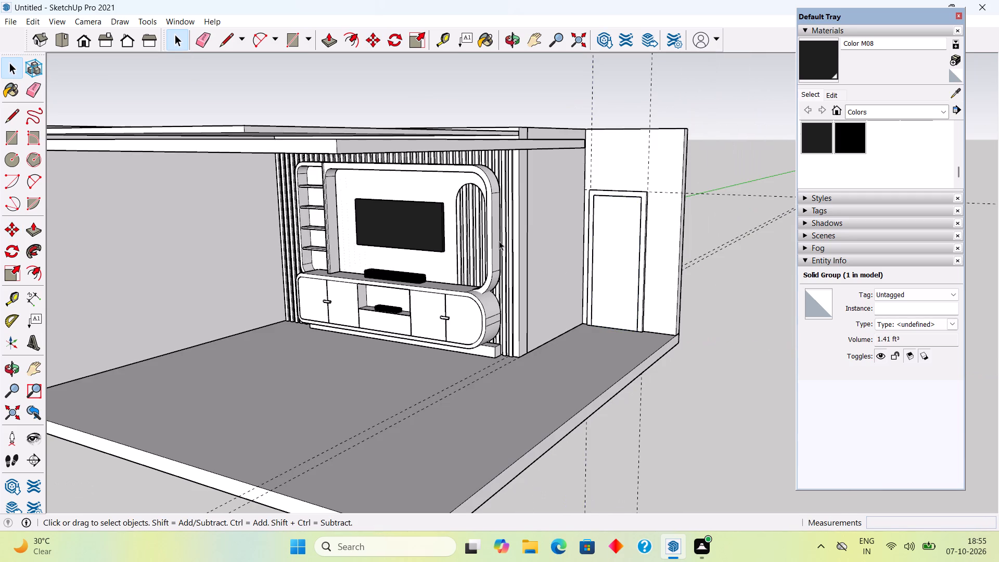
Draw a circle of about 1" radius for the knob on the door panel, near its outer jamb at about mid-height.
middle_click_drag(579, 262, 712, 255)
scroll(592, 221, "up", 10)
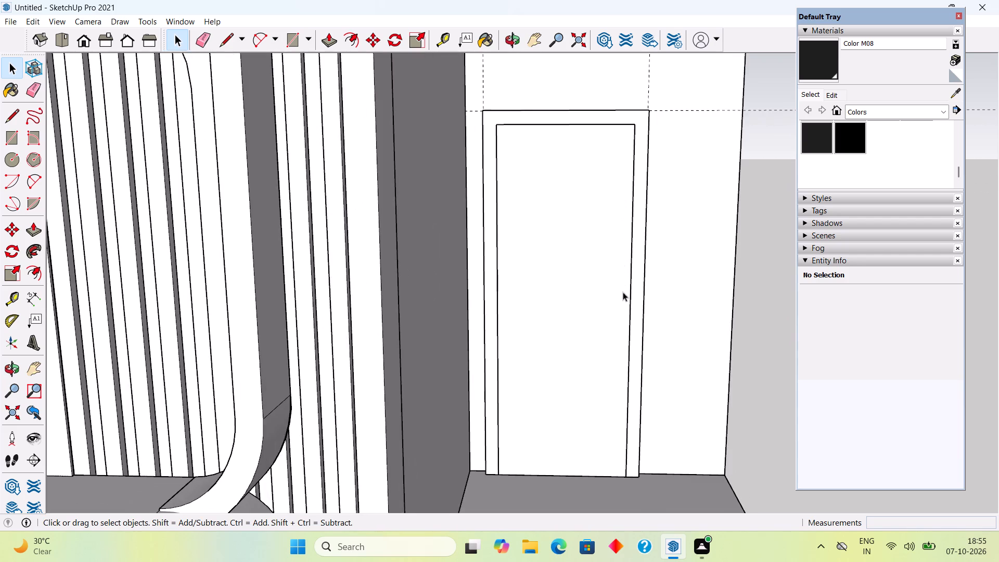
middle_click_drag(622, 292, 656, 278)
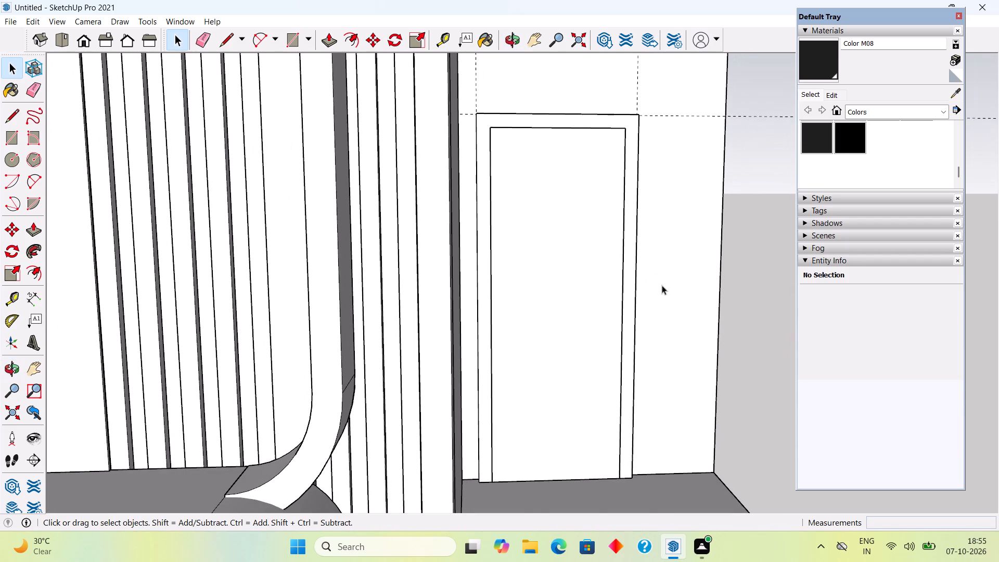
key("c")
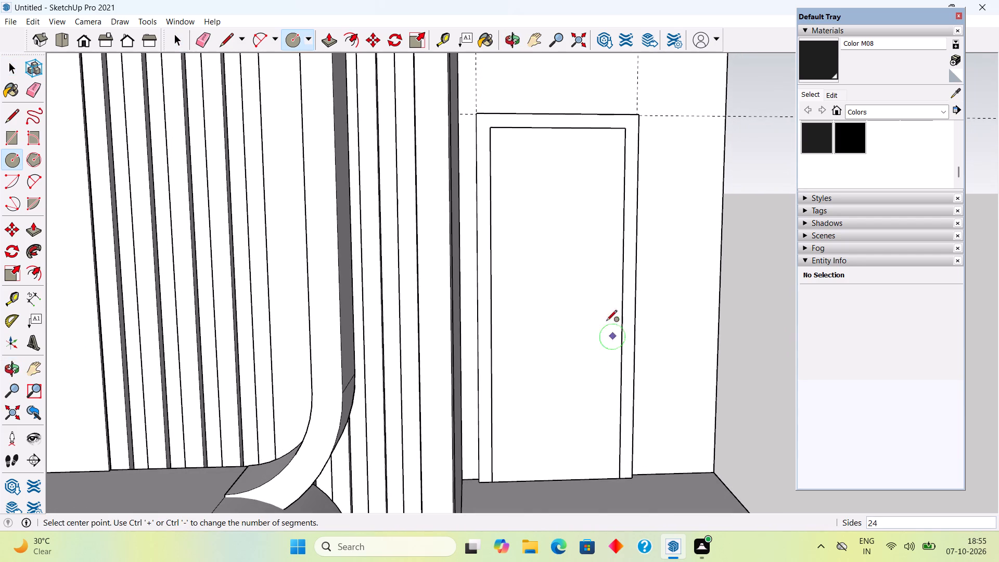
left_click(605, 315)
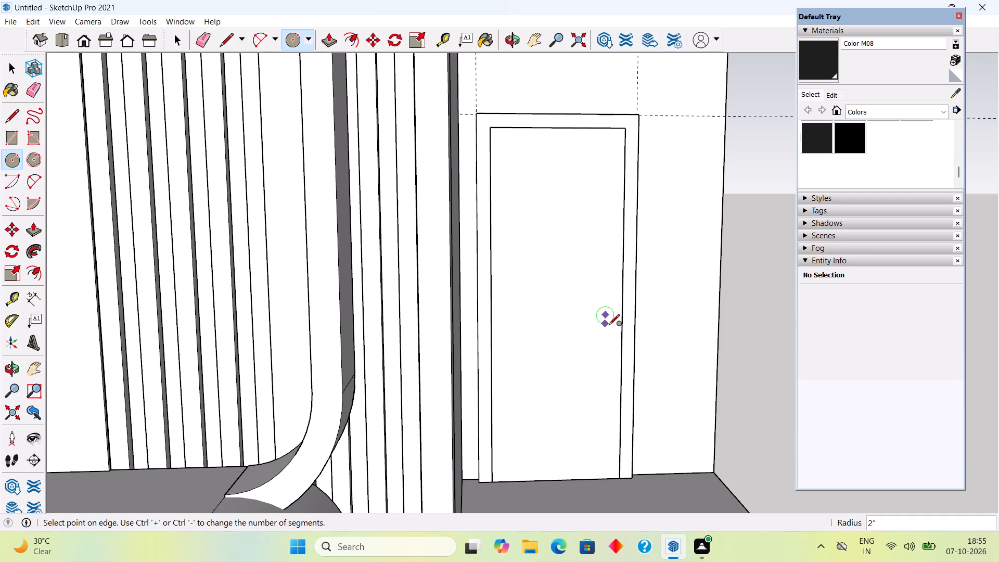
scroll(609, 326, "up", 10)
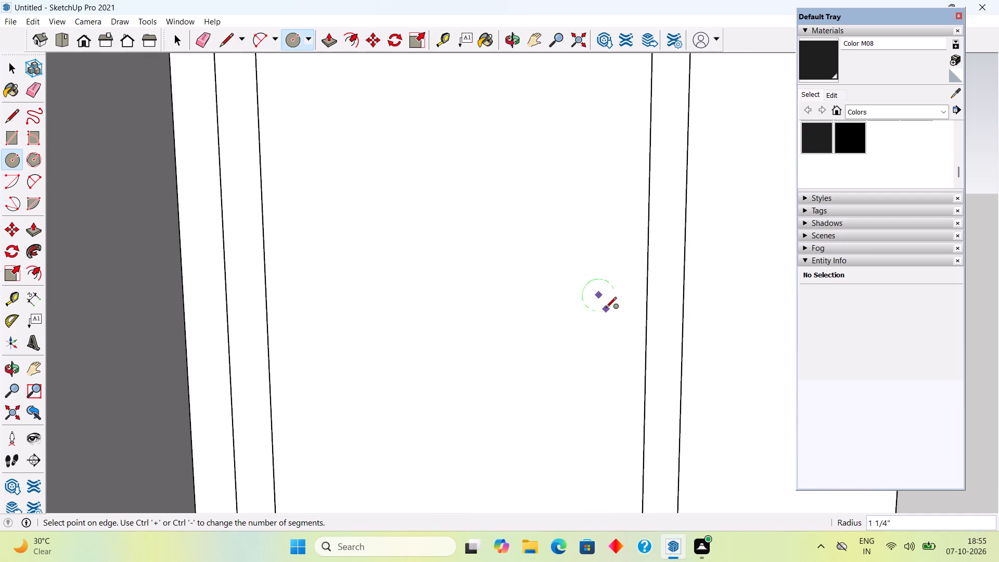
left_click(605, 308)
Extrude the knob circle 1" out from the door panel.
key("p")
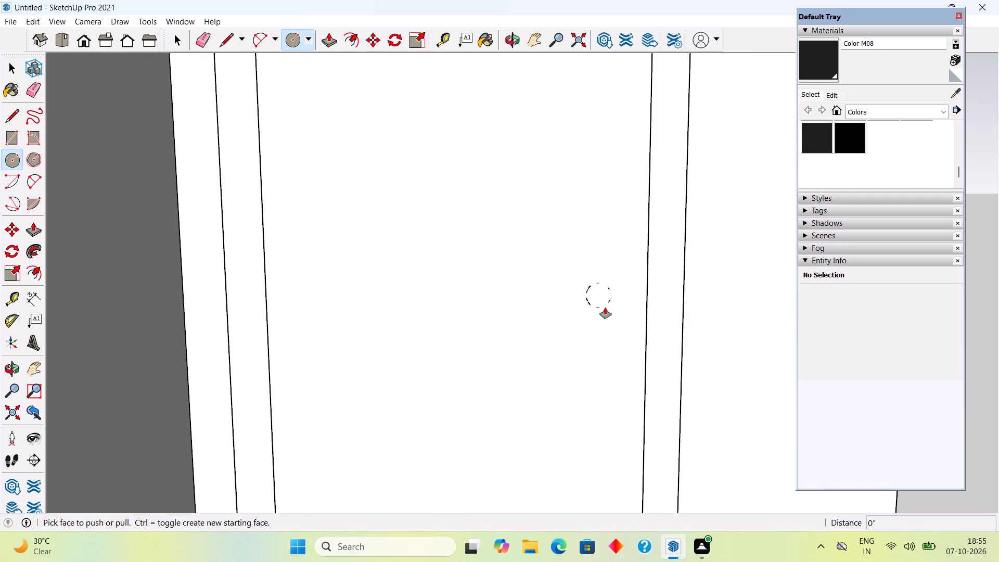
left_click(601, 295)
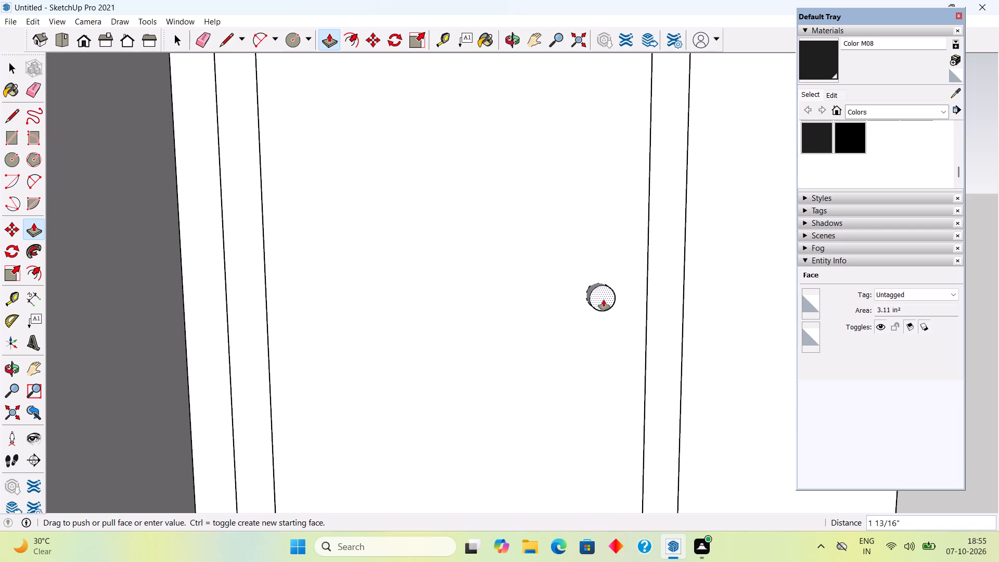
type("1\"")
key("Return")
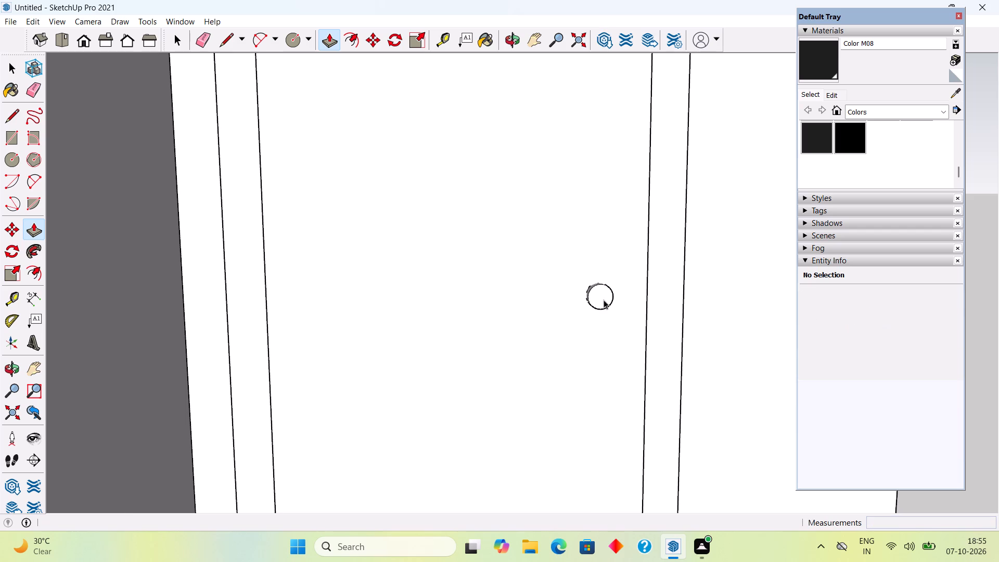
Select all of the door knob's connected geometry and make it a group.
key("space")
triple_click(604, 300)
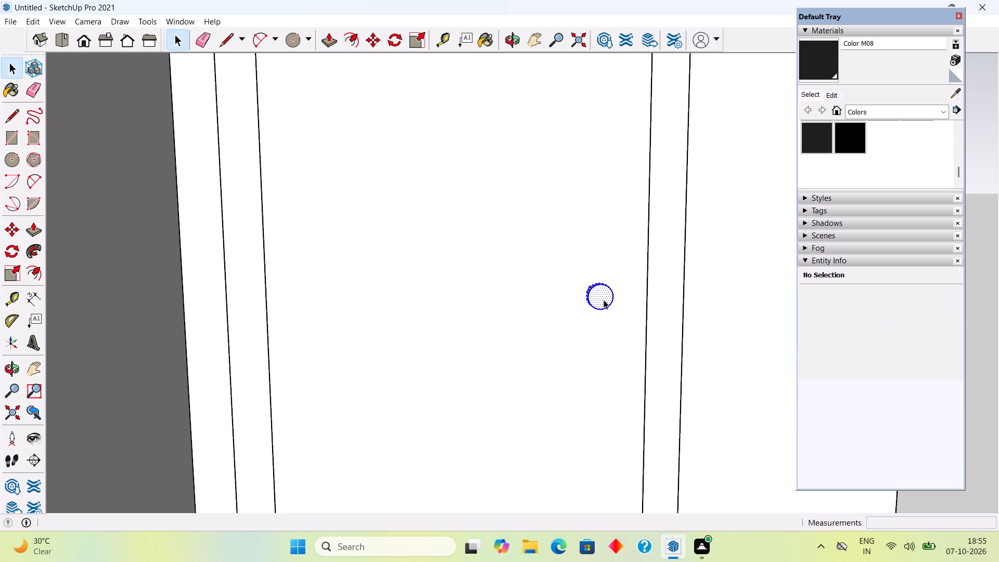
right_click(604, 300)
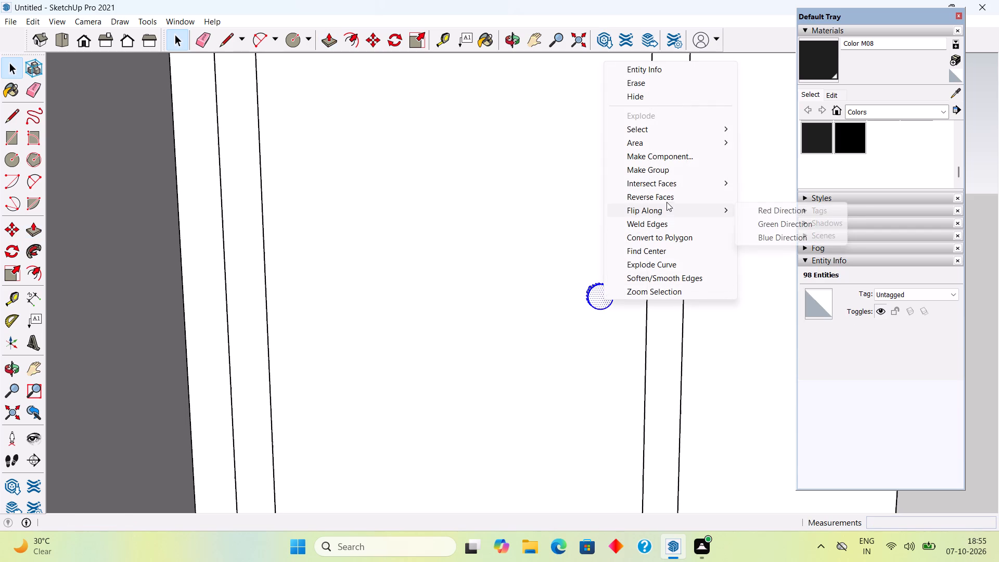
left_click(653, 173)
scroll(653, 173, "down", 6)
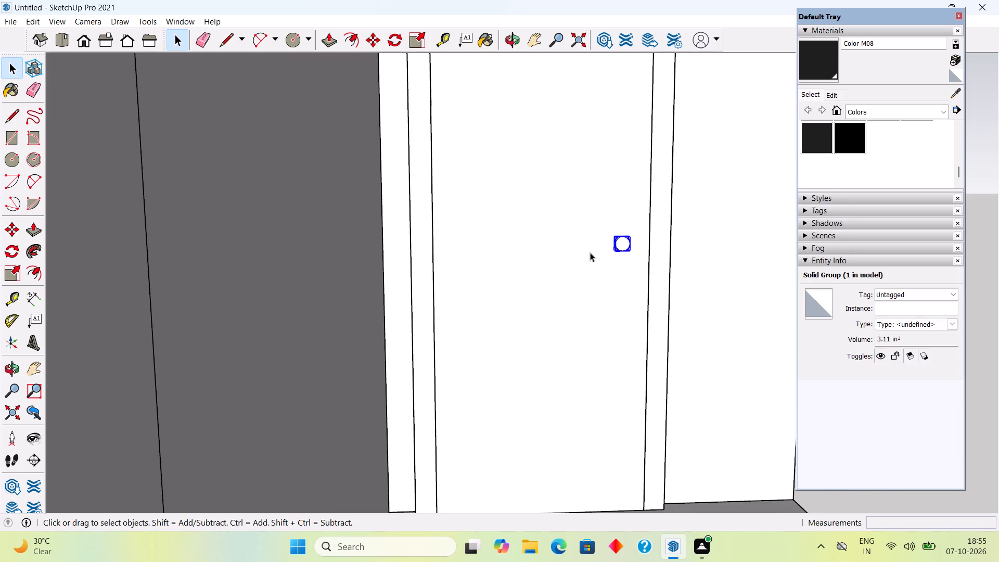
scroll(590, 252, "down", 10)
left_click(722, 220)
scroll(583, 224, "up", 5)
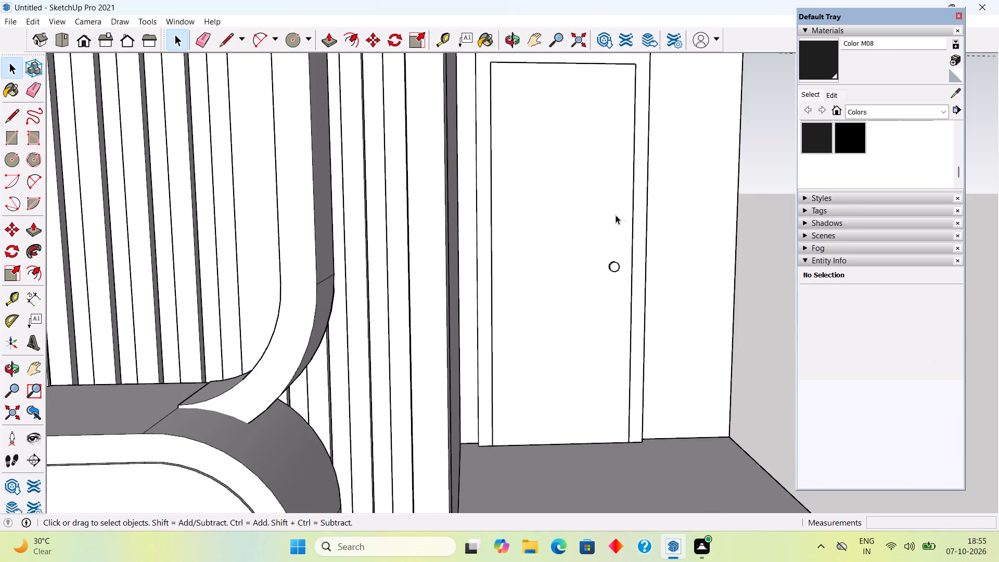
Draw a circle of about 1" radius on the door panel, just above the existing knob.
scroll(622, 214, "up", 5)
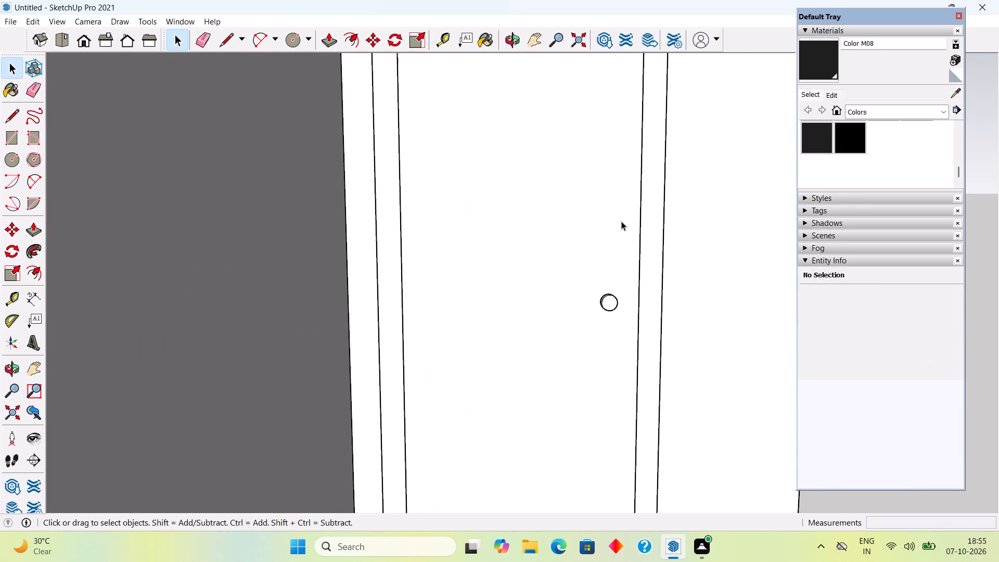
key("c")
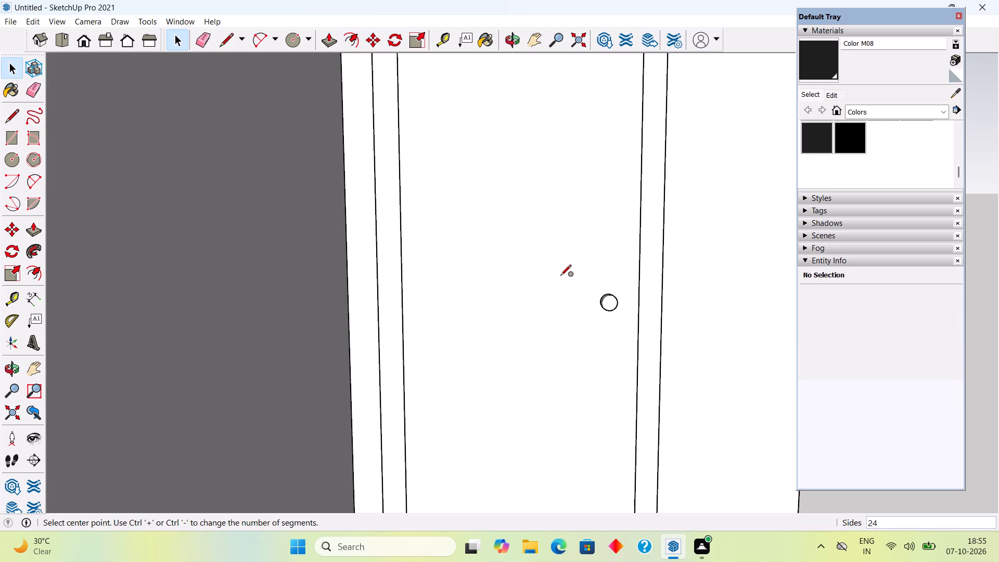
left_click(607, 265)
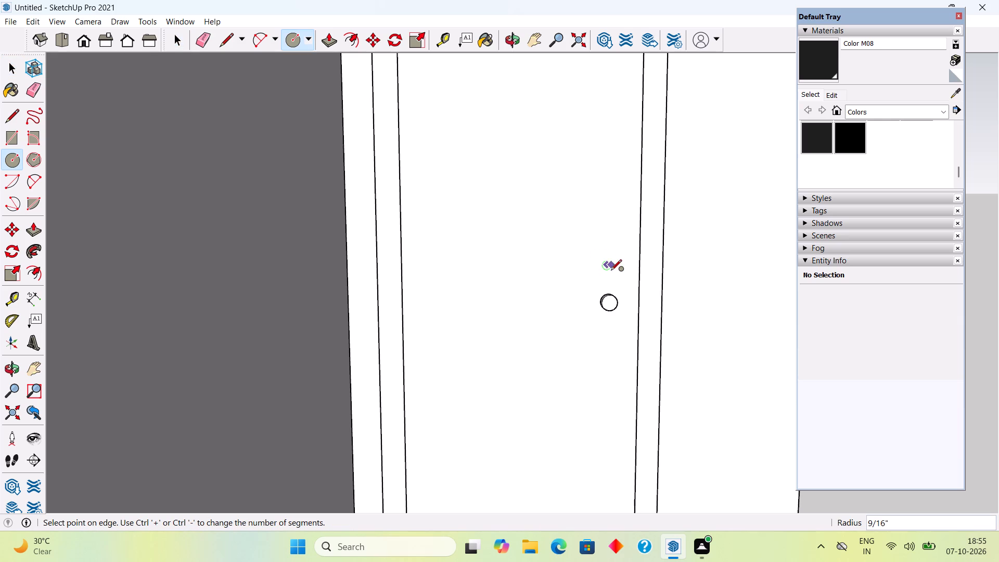
scroll(611, 275, "up", 6)
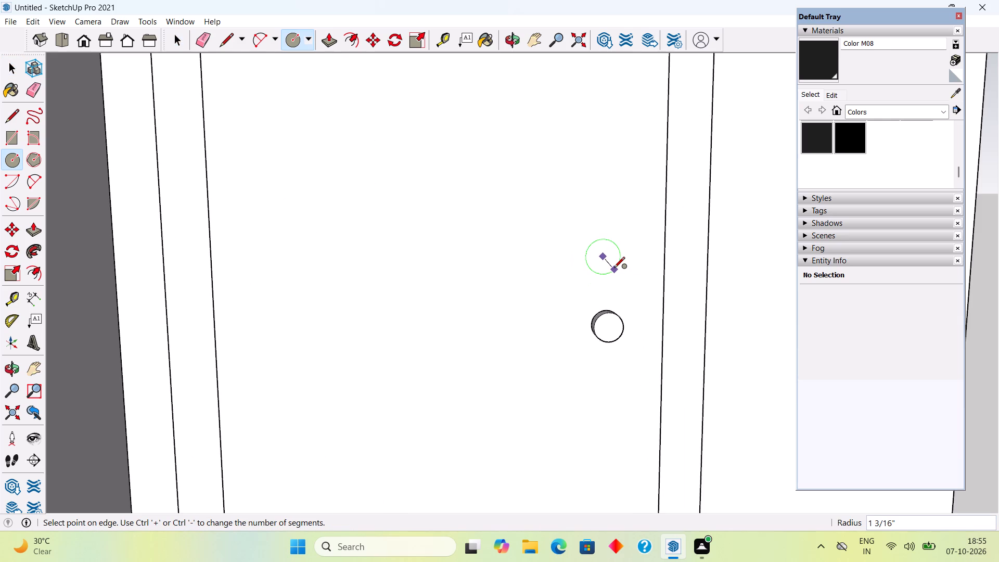
left_click(612, 269)
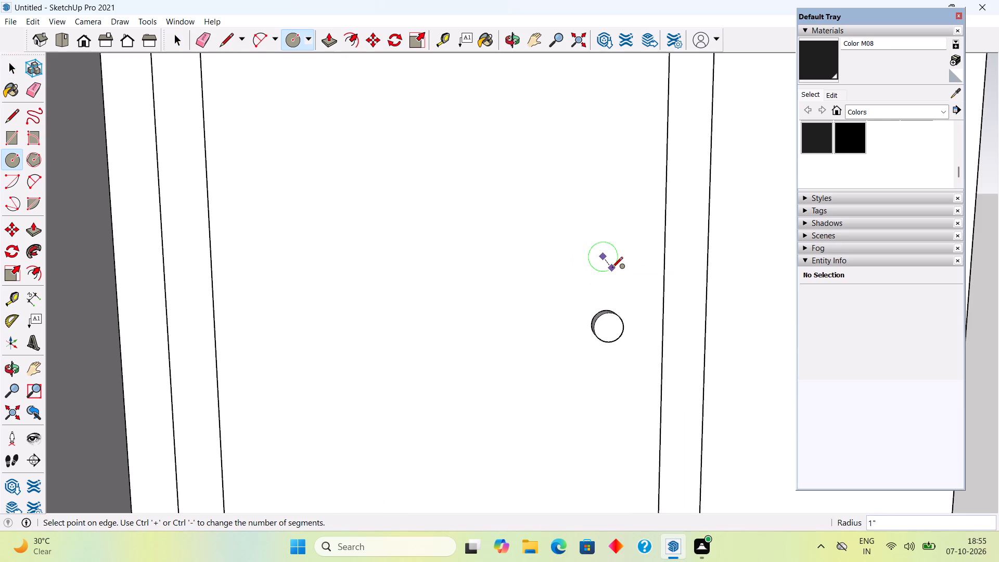
key("space")
Extrude the new circle above the knob 1" out from the door panel.
type("P")
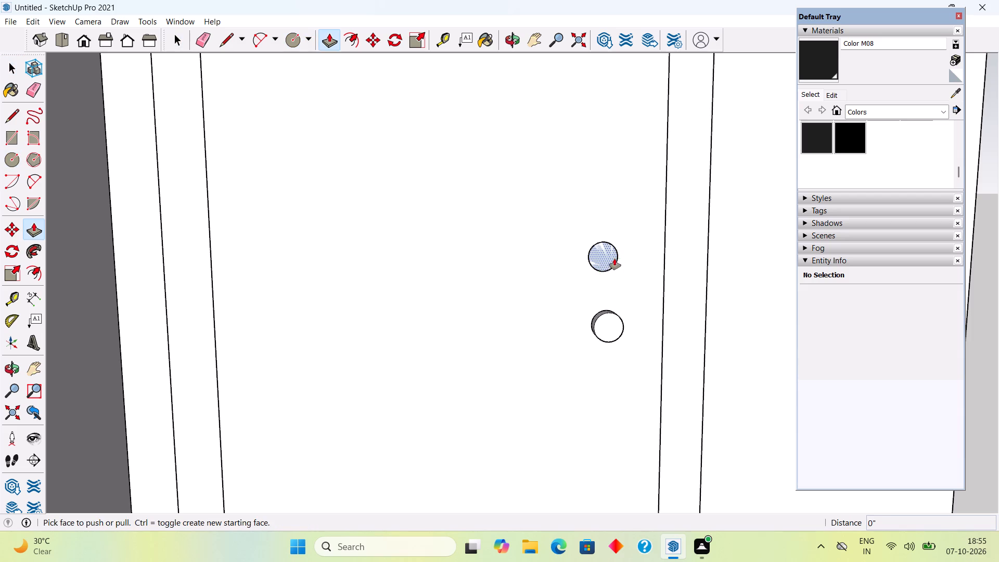
left_click(611, 257)
type("1\"")
key("Return")
key("space")
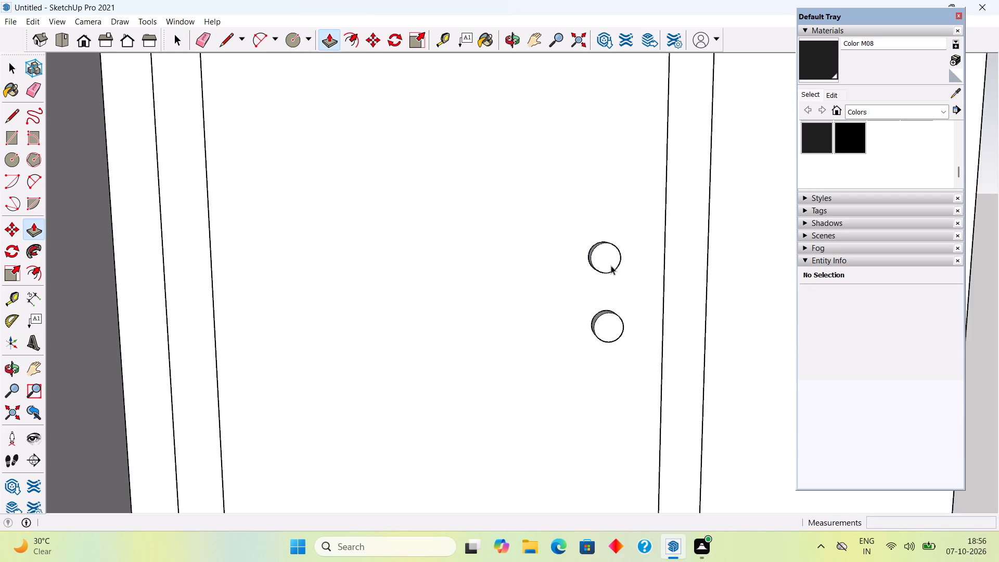
Select all connected geometry of the upper round base and make it a group.
triple_click(611, 265)
right_click(611, 265)
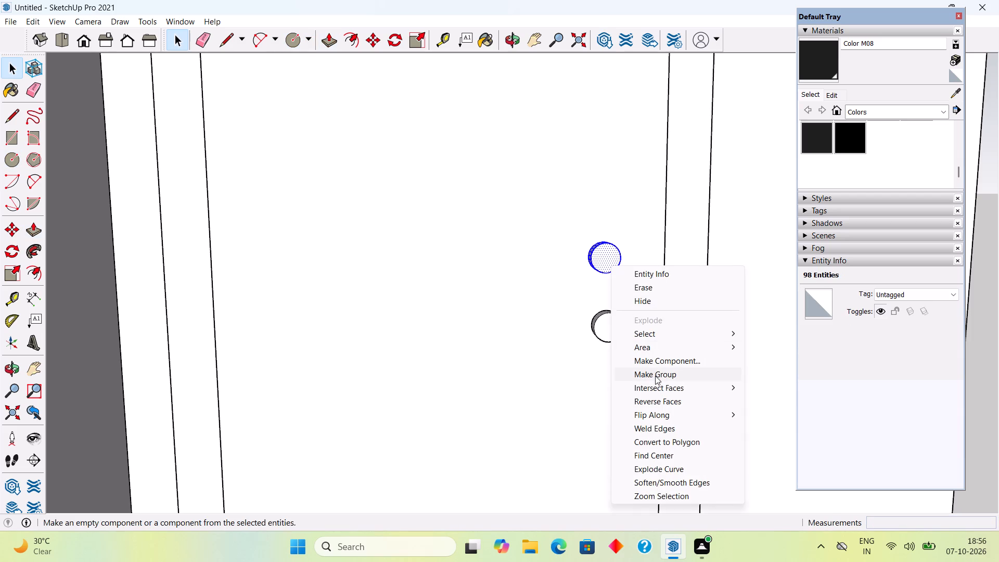
left_click(655, 376)
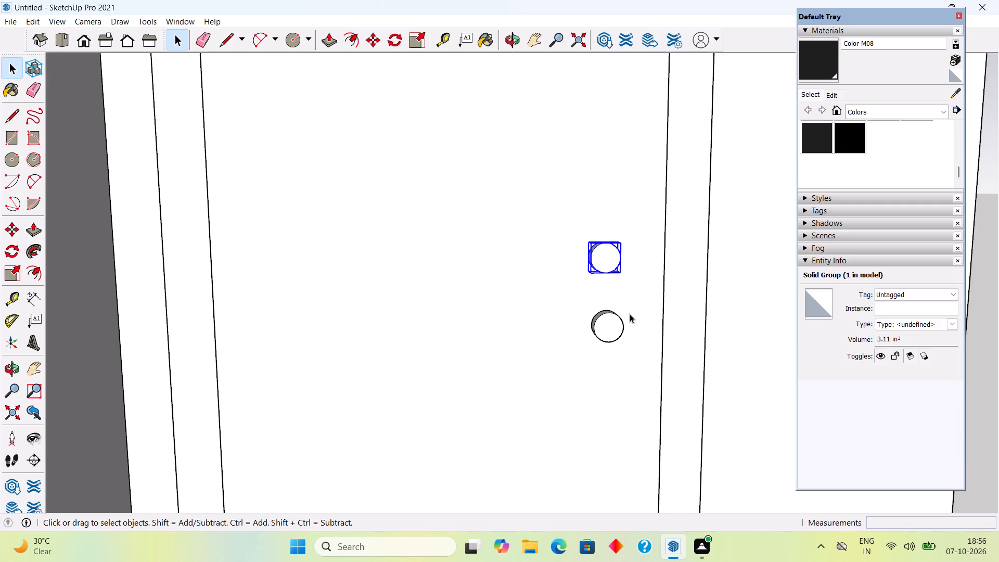
Draw a narrow horizontal rectangle about 1 15/16" wide across the middle of the upper round base's front face.
key("r")
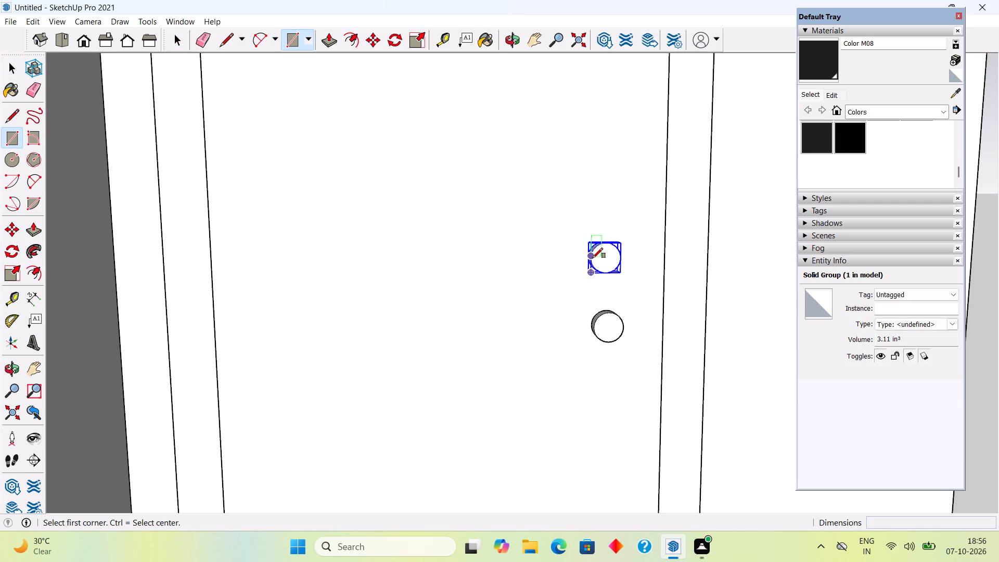
left_click(593, 258)
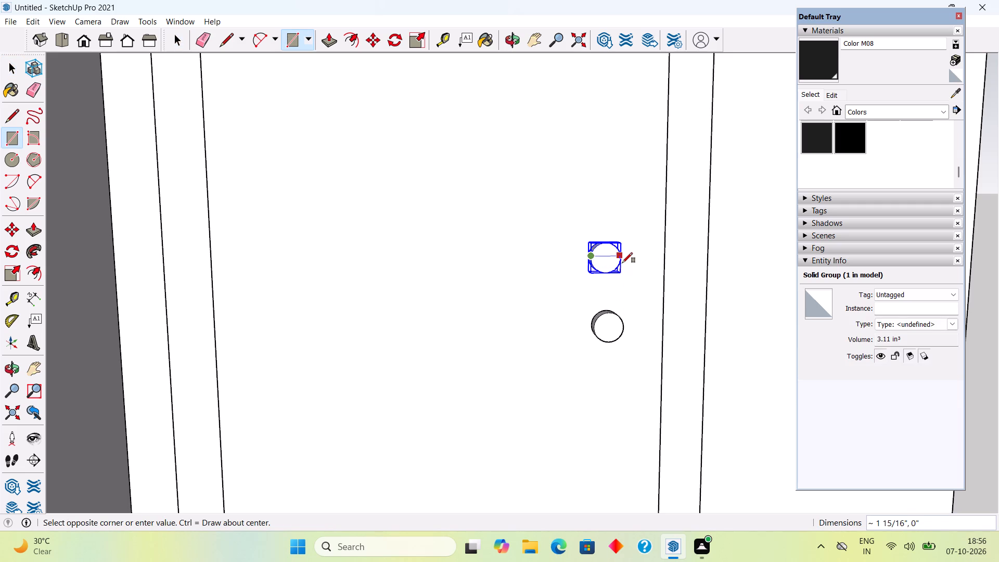
left_click(621, 264)
key("space")
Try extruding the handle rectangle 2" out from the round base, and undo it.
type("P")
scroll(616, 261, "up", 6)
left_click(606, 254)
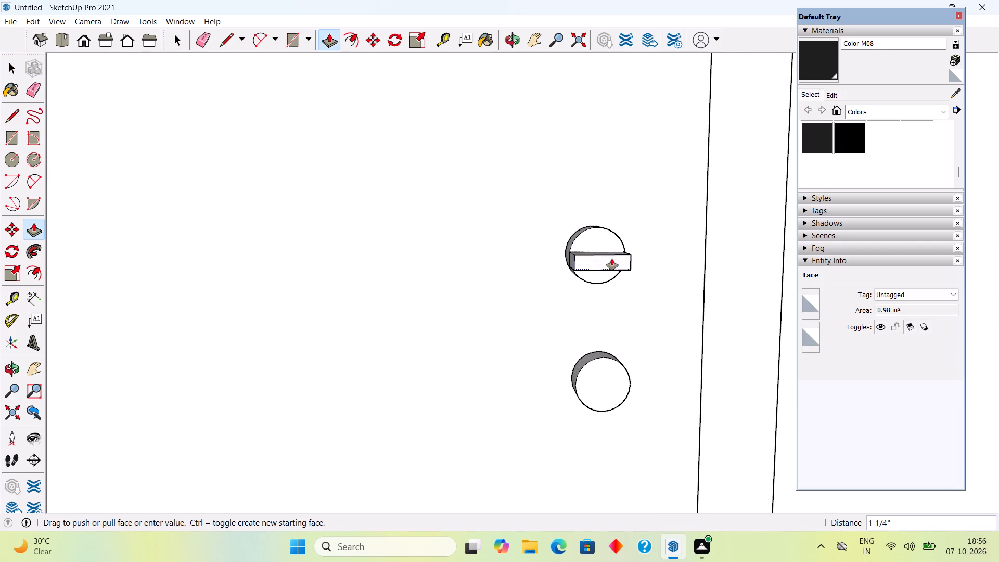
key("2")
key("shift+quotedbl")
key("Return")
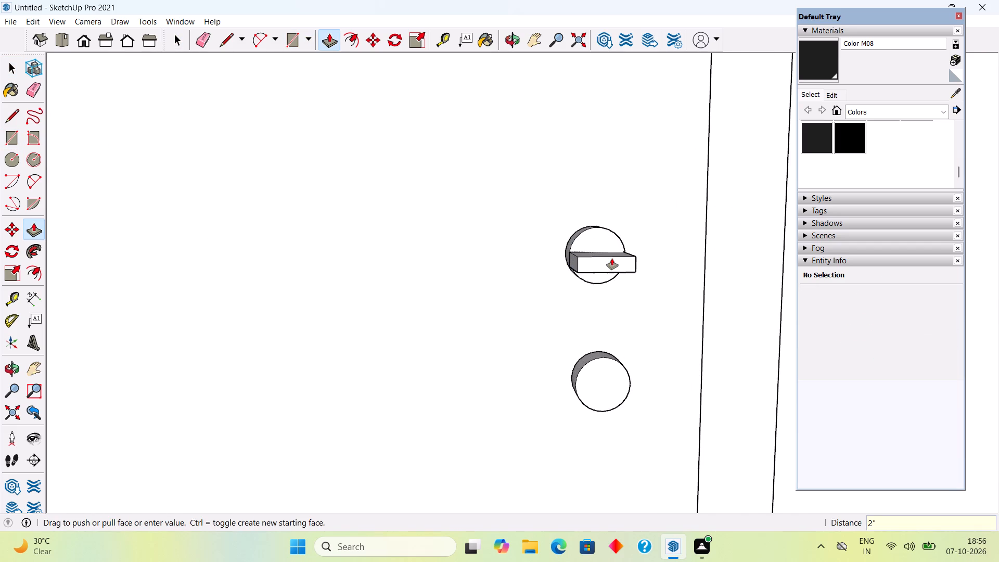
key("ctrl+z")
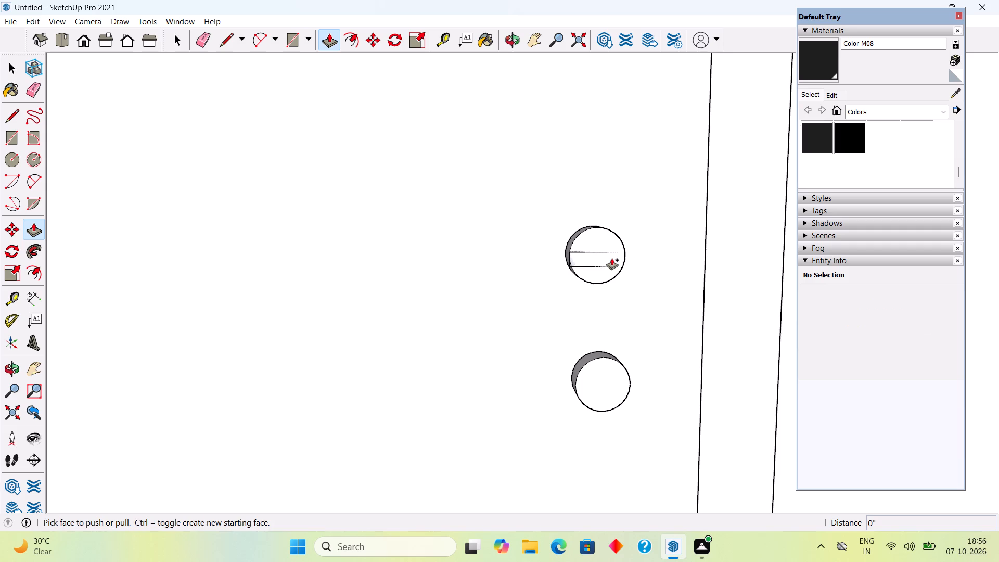
Extrude the handle rectangle 1" out from the round base.
left_click(596, 259)
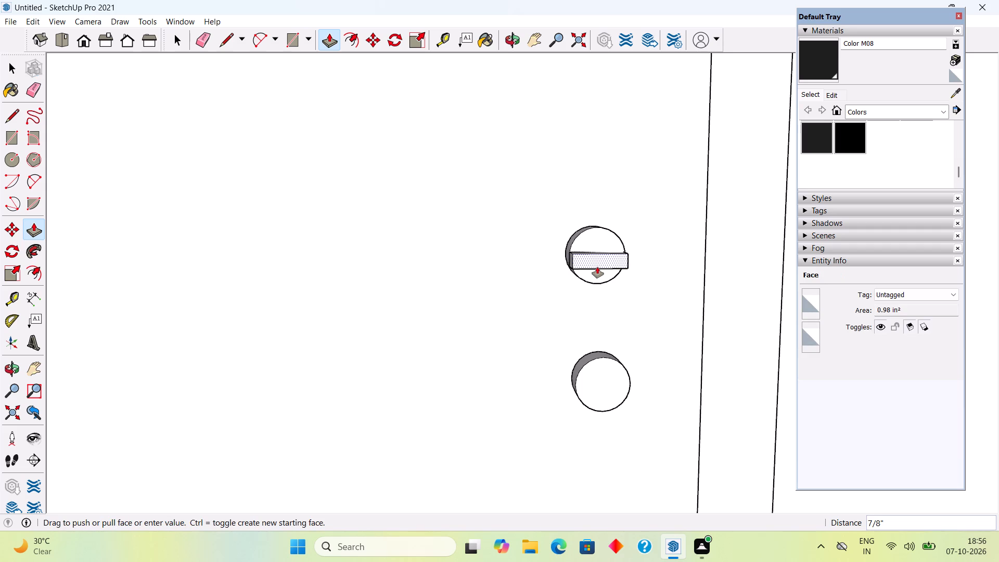
type("1\"")
key("Return")
key("space")
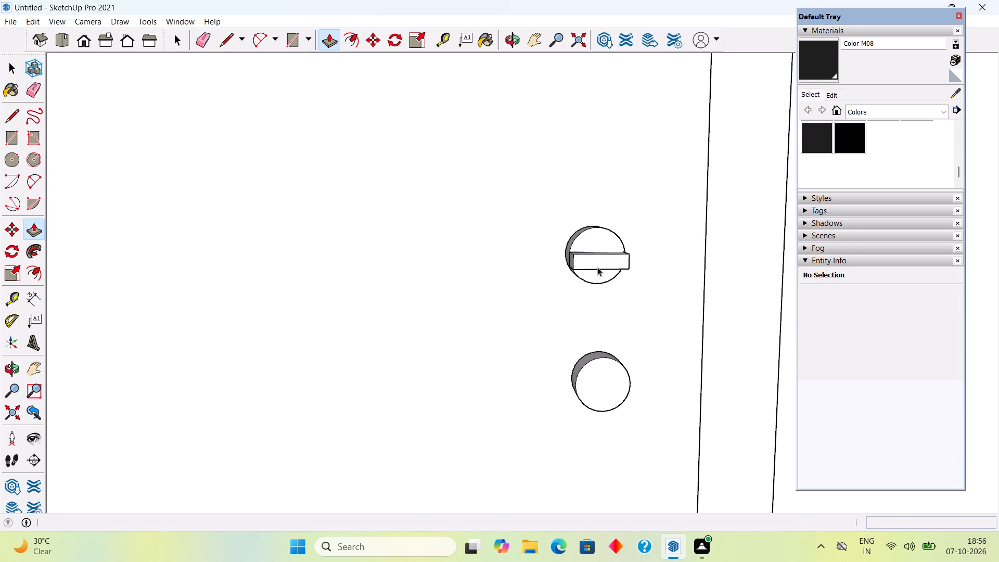
Pull the top face of the handle bar up by about 1/16".
middle_click_drag(611, 224, 608, 313)
scroll(611, 266, "up", 4)
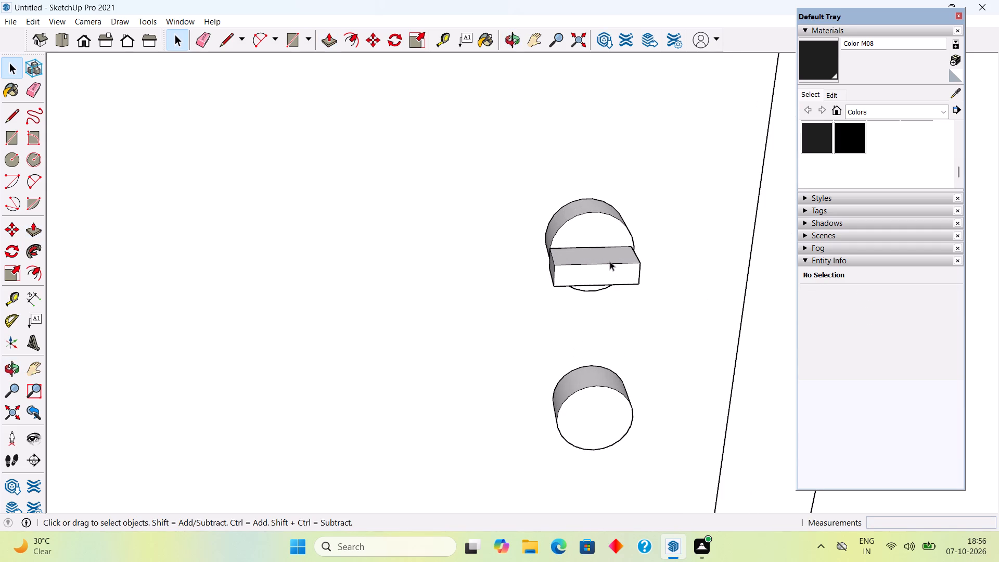
left_click(609, 260)
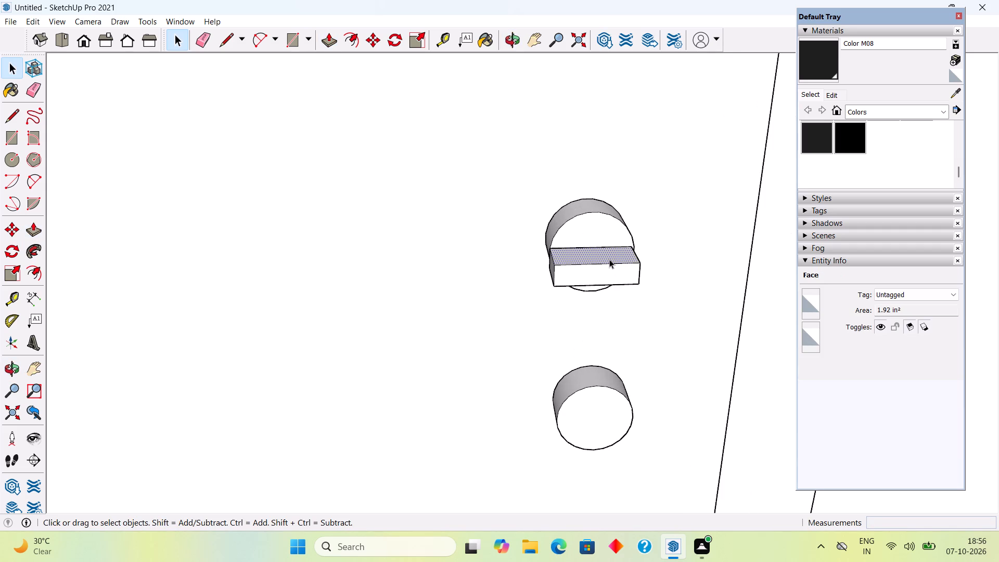
key("p")
left_click(609, 259)
left_click(608, 256)
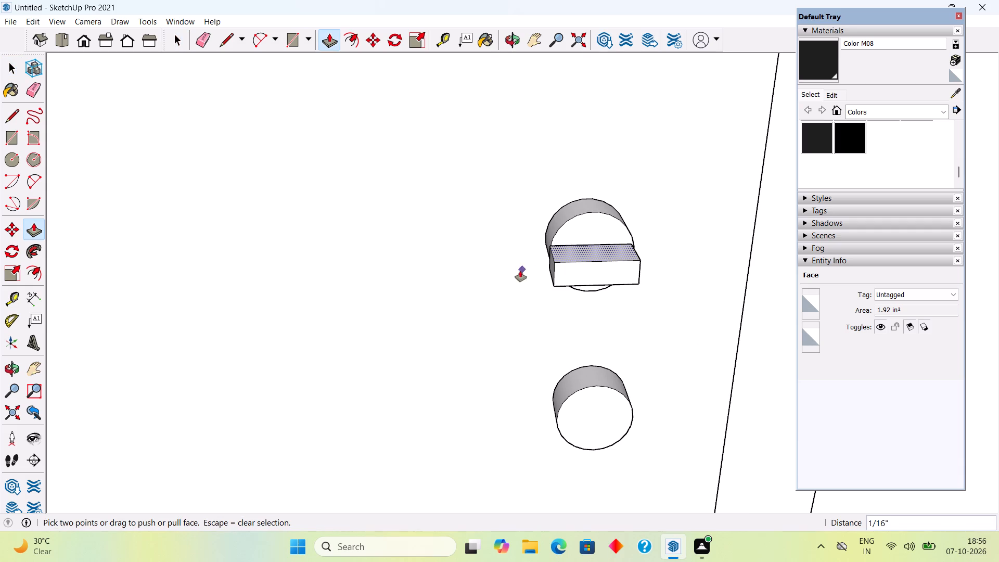
scroll(558, 266, "up", 7)
key("space")
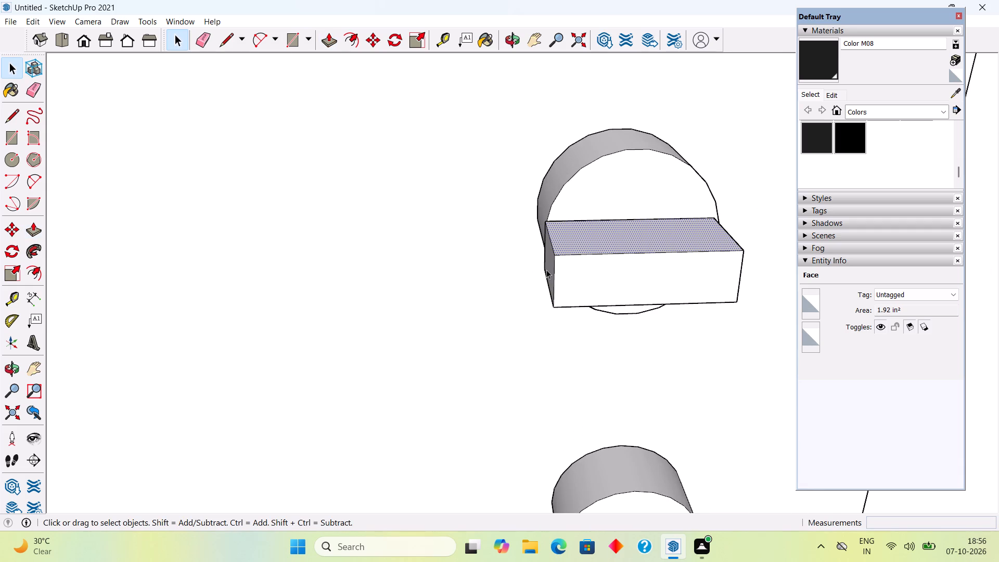
Pull the handle bar's inner end face just under 4" toward the middle of the door to form a lever.
left_click(546, 270)
left_click(550, 265)
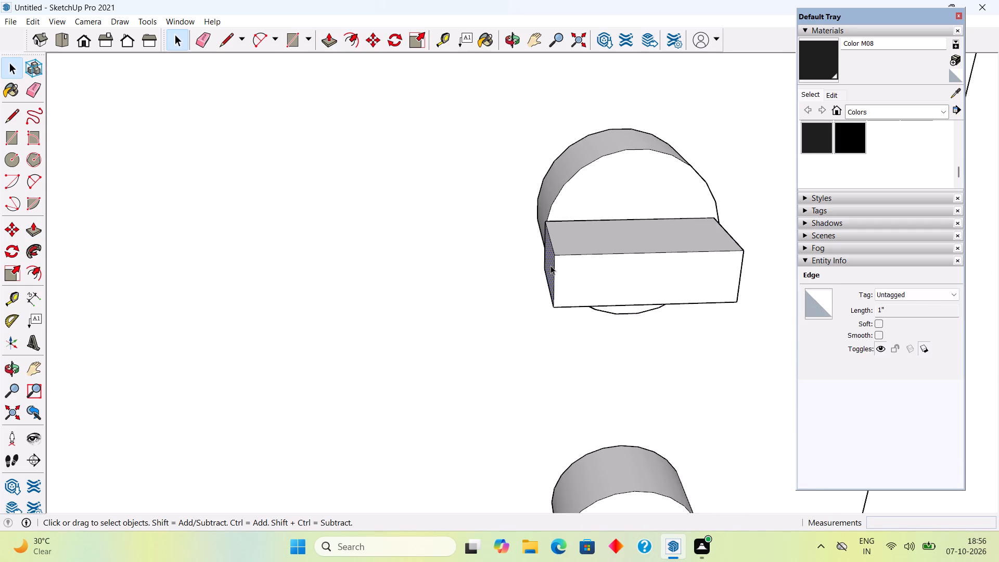
scroll(550, 265, "up", 3)
key("p")
left_click(550, 265)
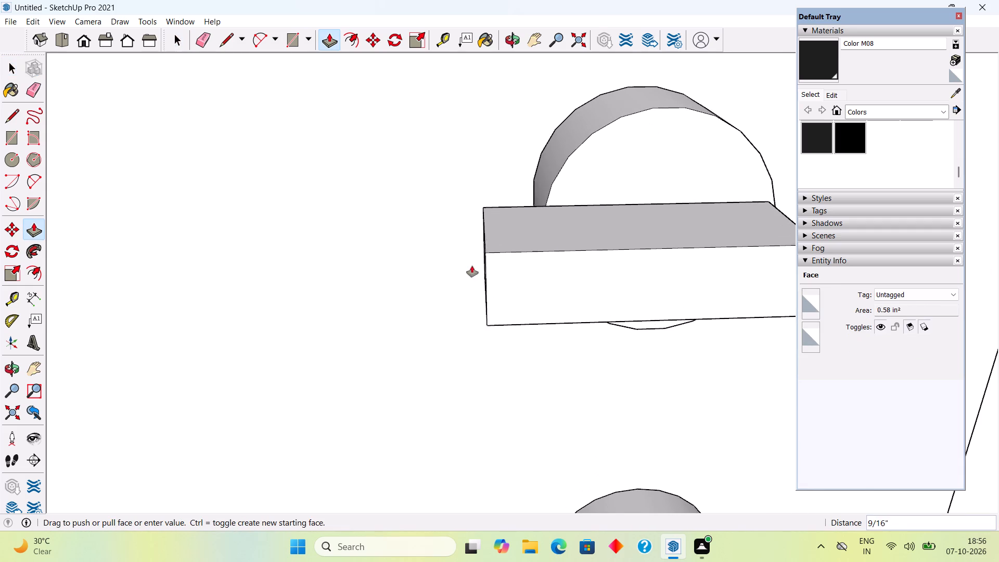
scroll(316, 286, "down", 8)
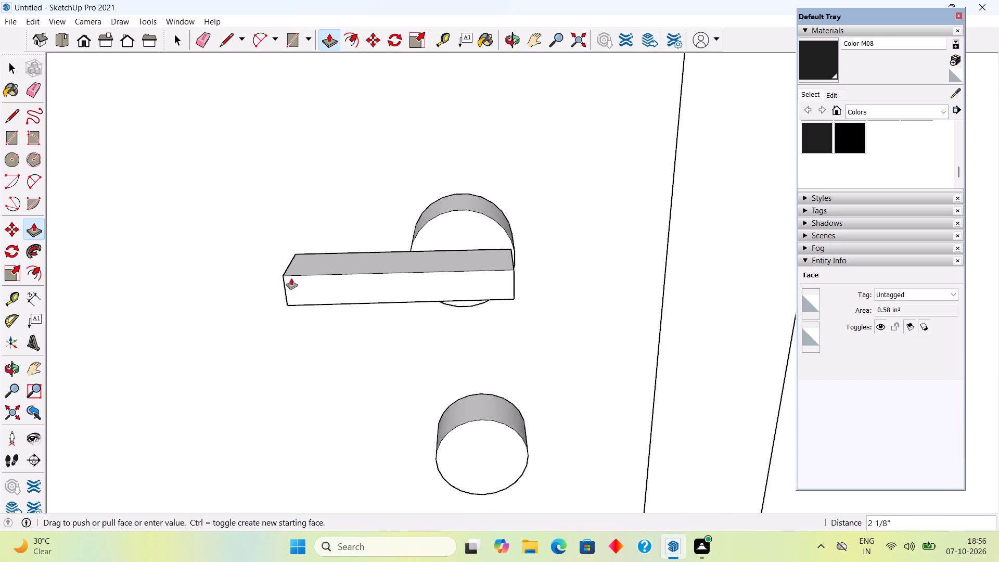
scroll(291, 278, "down", 20)
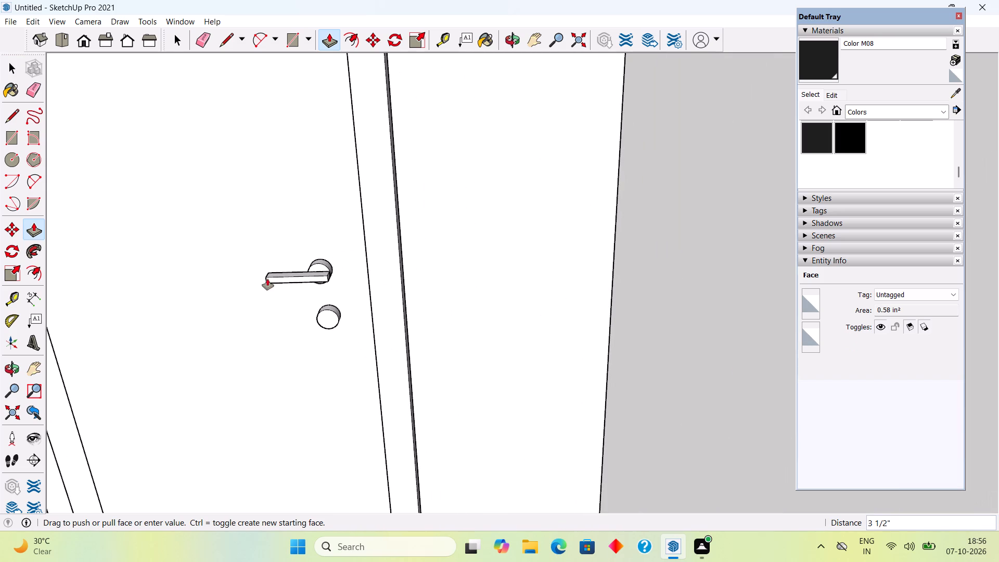
left_click(262, 276)
key("space")
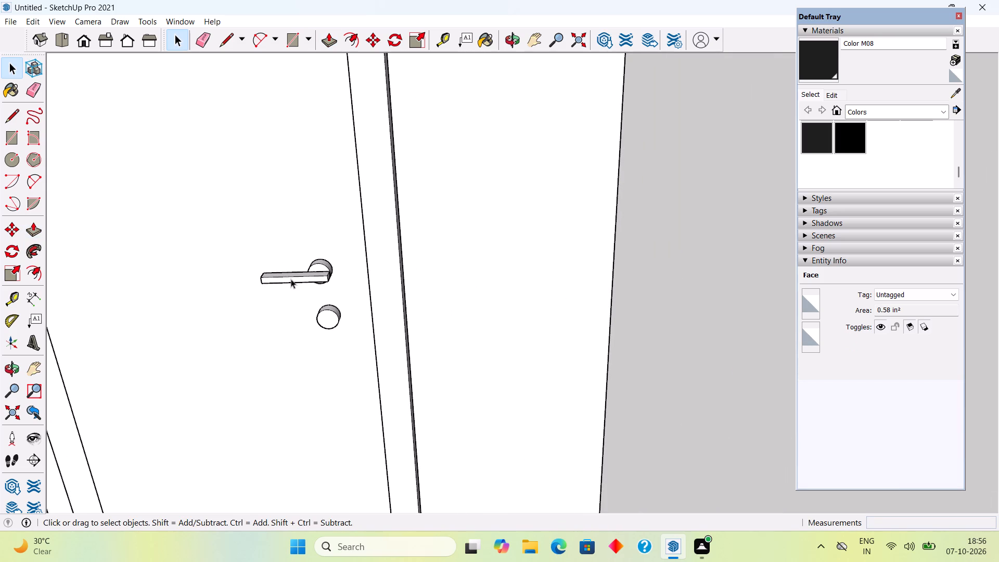
Select all connected geometry of the lever bar and make it a group.
triple_click(291, 279)
right_click(305, 273)
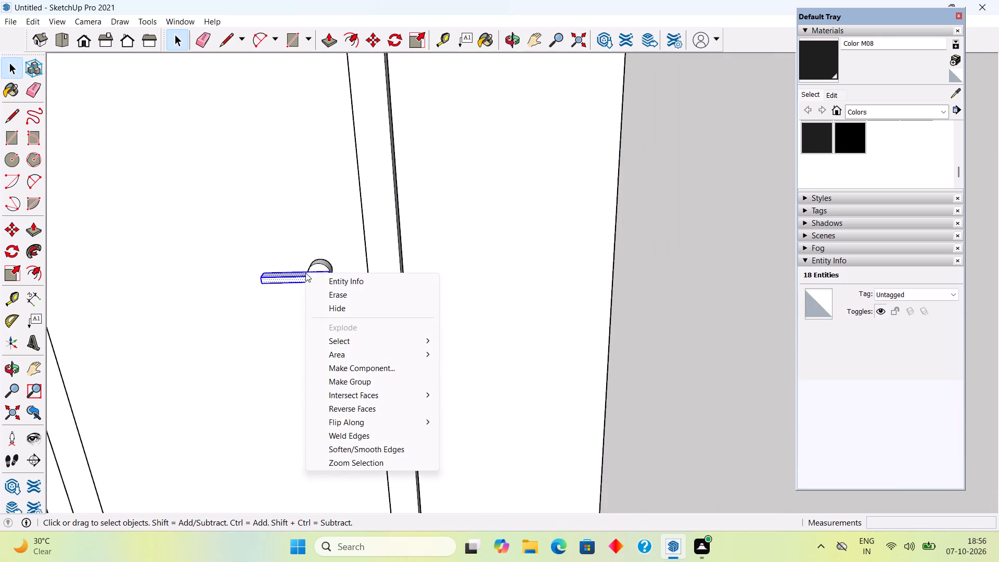
left_click(347, 380)
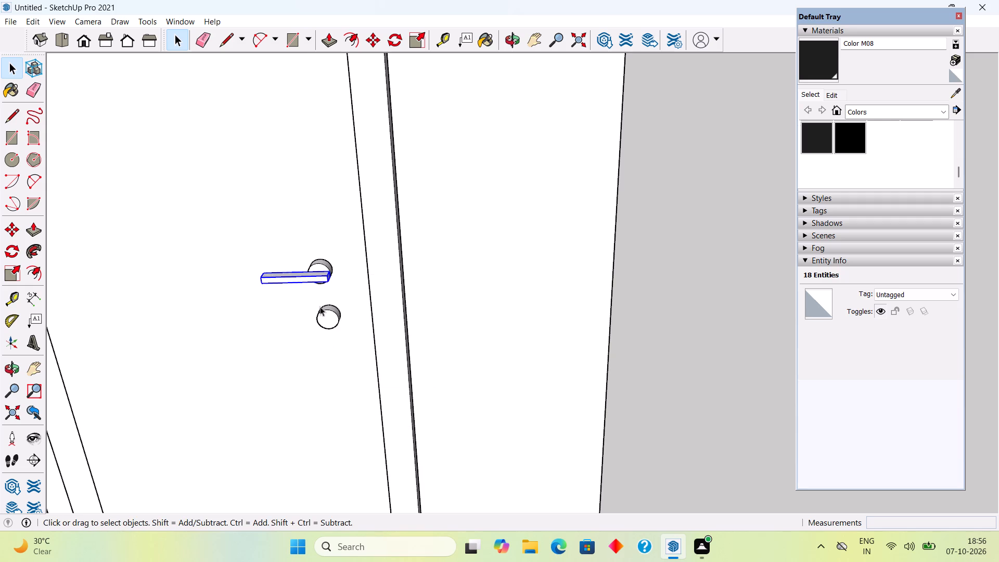
Combine the lever bar group and the upper round base group into one handle group, and clear the selection.
scroll(330, 277, "up", 4)
left_click(324, 257, "ctrl")
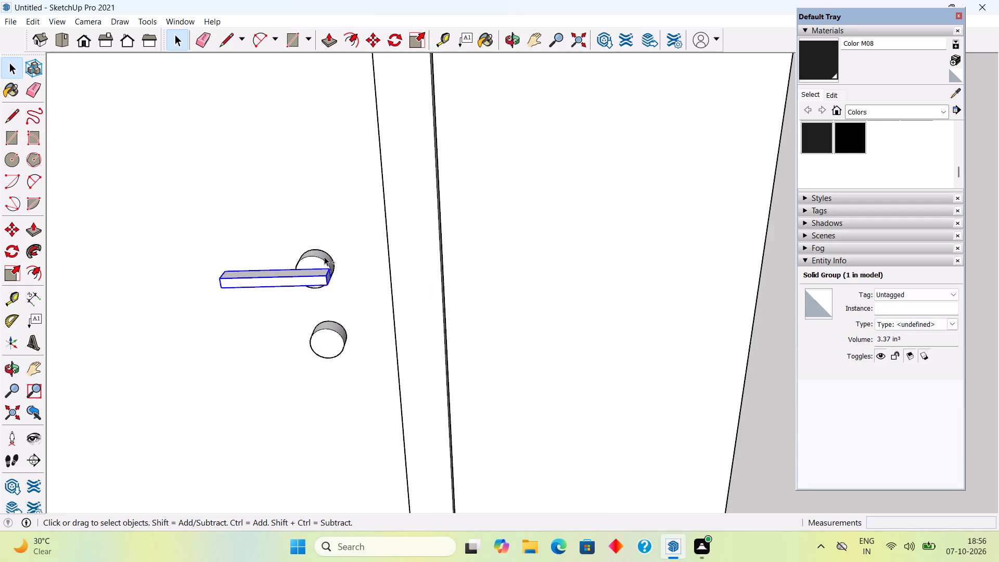
right_click(324, 257)
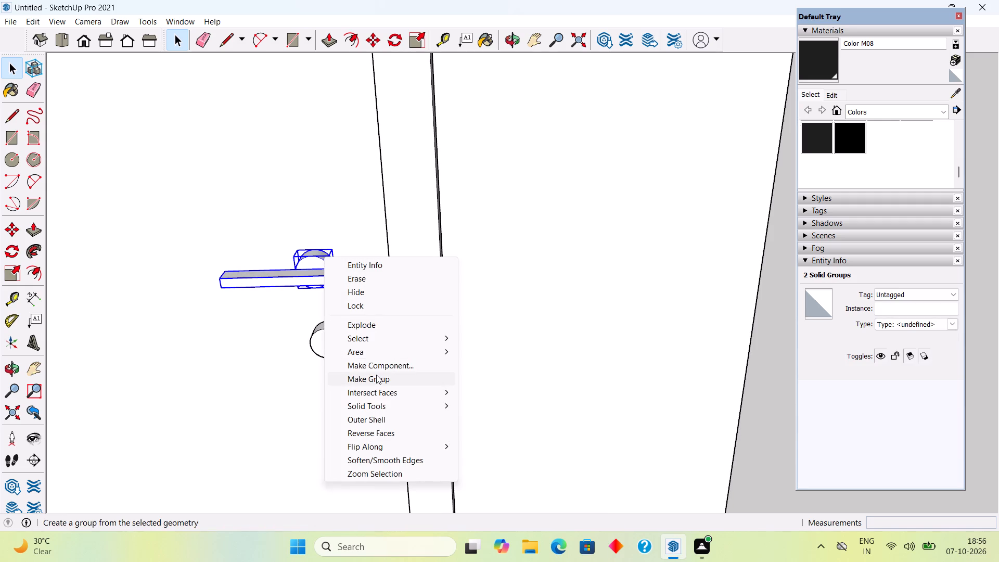
left_click(376, 375)
scroll(376, 375, "down", 11)
left_click(601, 285)
Examine the door with its handle and the whole room from the front and from behind.
middle_click_drag(454, 354, 447, 272)
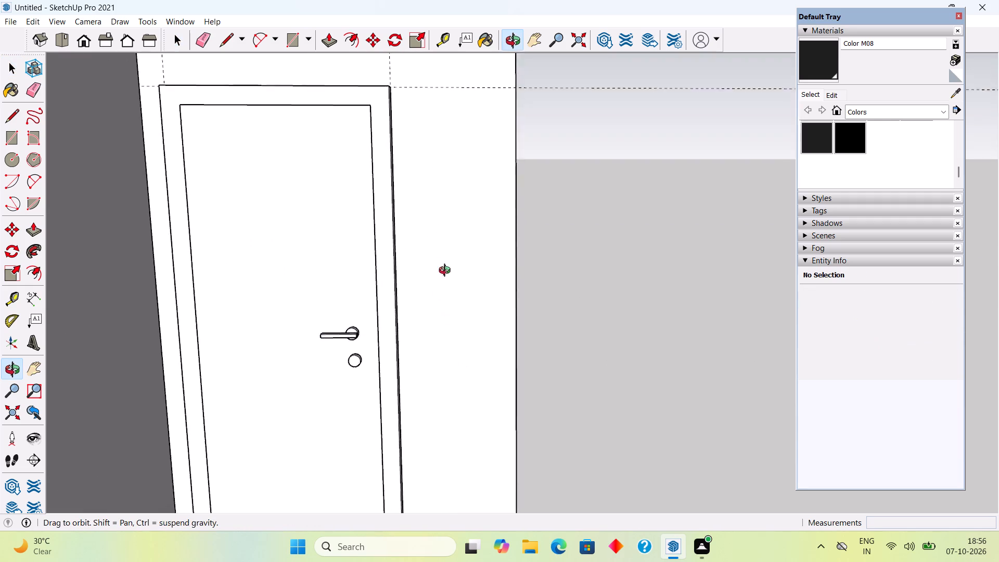
middle_click_drag(447, 272, 447, 219)
scroll(447, 223, "down", 8)
middle_click_drag(458, 327, 541, 364)
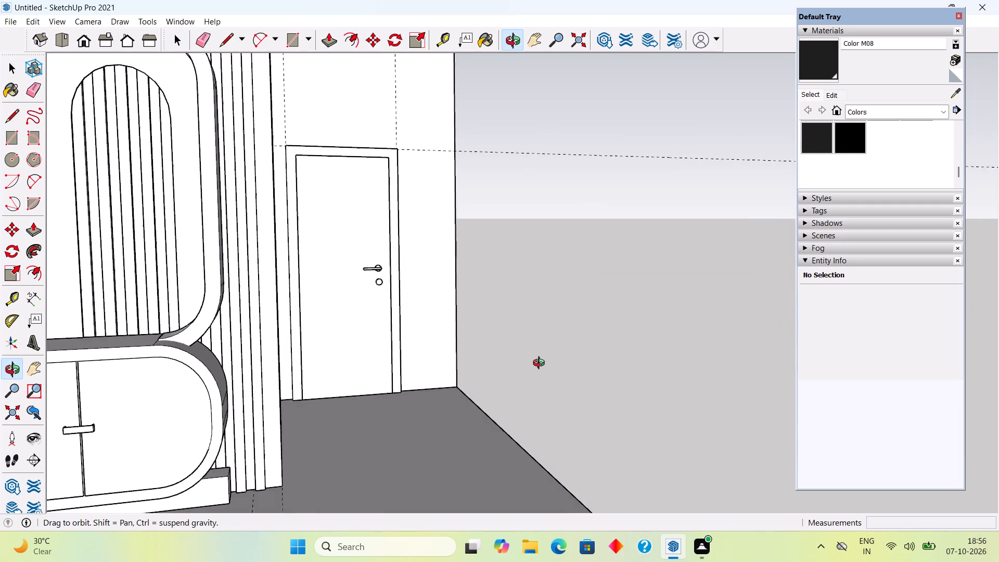
middle_click_drag(541, 364, 536, 365)
scroll(540, 365, "down", 2)
scroll(333, 353, "down", 6)
middle_click_drag(377, 399, 373, 339)
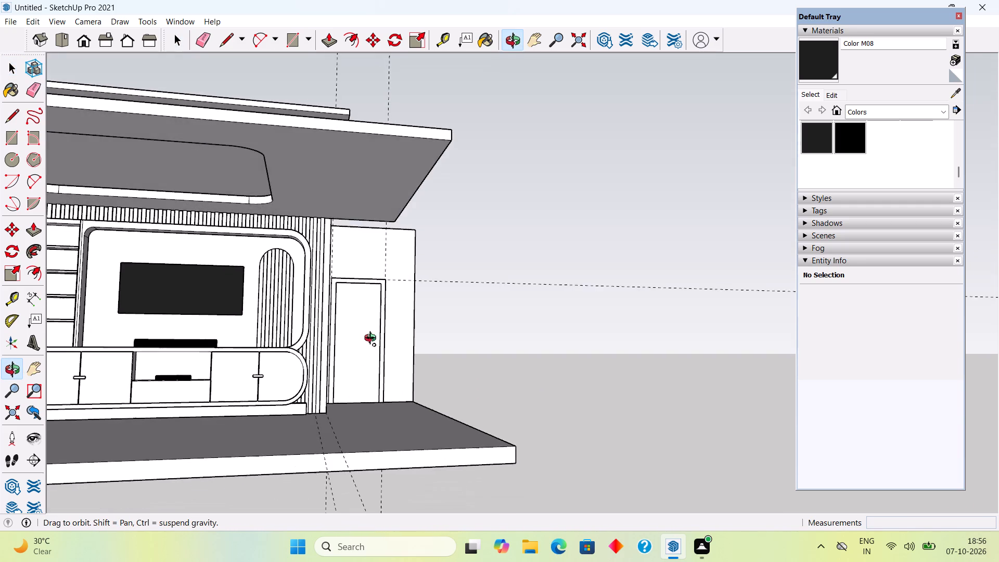
middle_click_drag(373, 339, 396, 363)
scroll(396, 363, "up", 2)
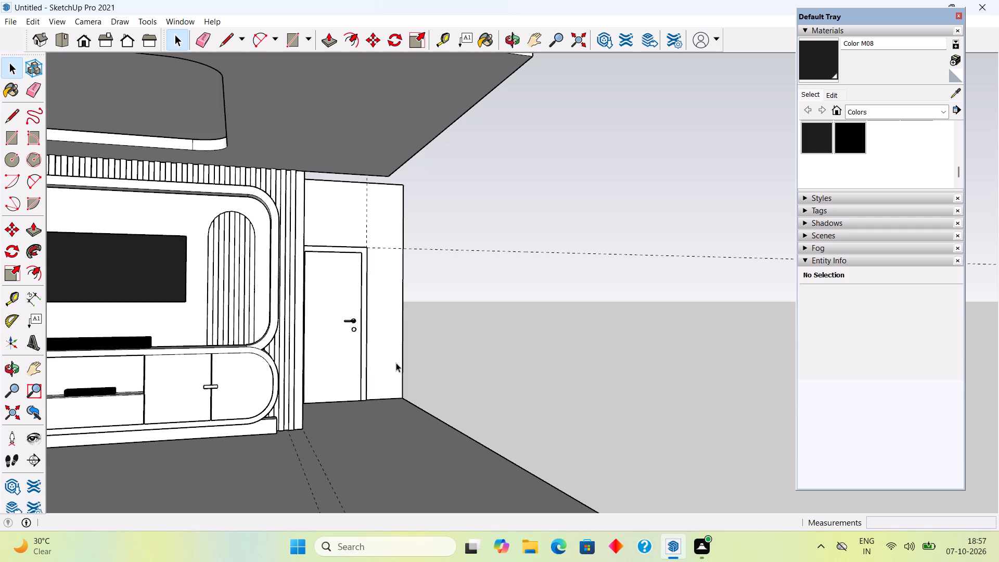
middle_click_drag(412, 305, 0, 442)
middle_click_drag(545, 295, 166, 353)
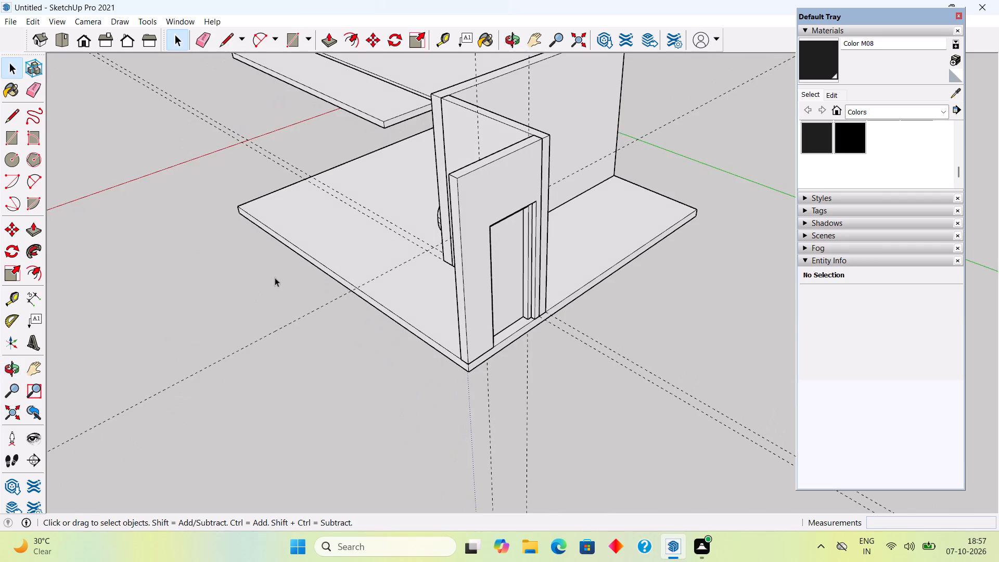
scroll(344, 179, "up", 4)
scroll(460, 73, "down", 9)
scroll(513, 54, "down", 1)
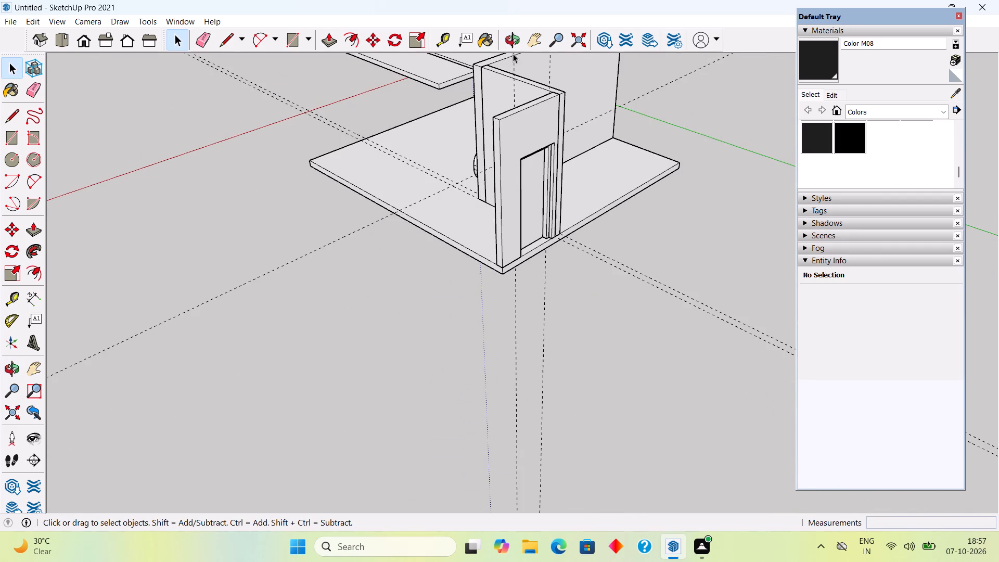
Open the ceiling slab group for editing and draw an edge closing its end face where it meets the partition wall.
scroll(514, 59, "up", 2)
scroll(507, 66, "down", 8)
middle_click_drag(507, 85, 526, 202)
scroll(507, 85, "down", 1, "shift")
scroll(527, 203, "up", 18)
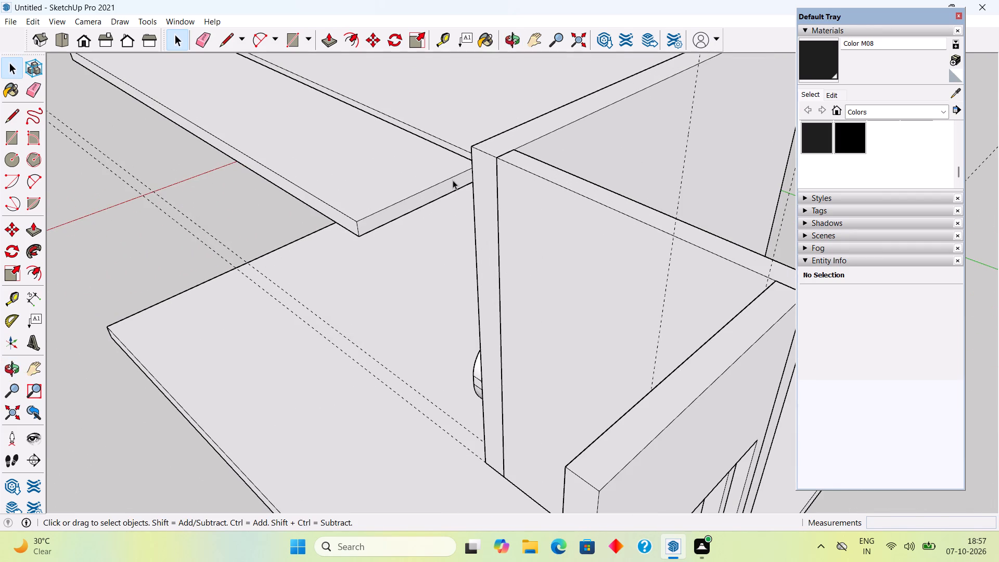
triple_click(453, 180)
left_click(451, 181)
scroll(465, 175, "up", 7)
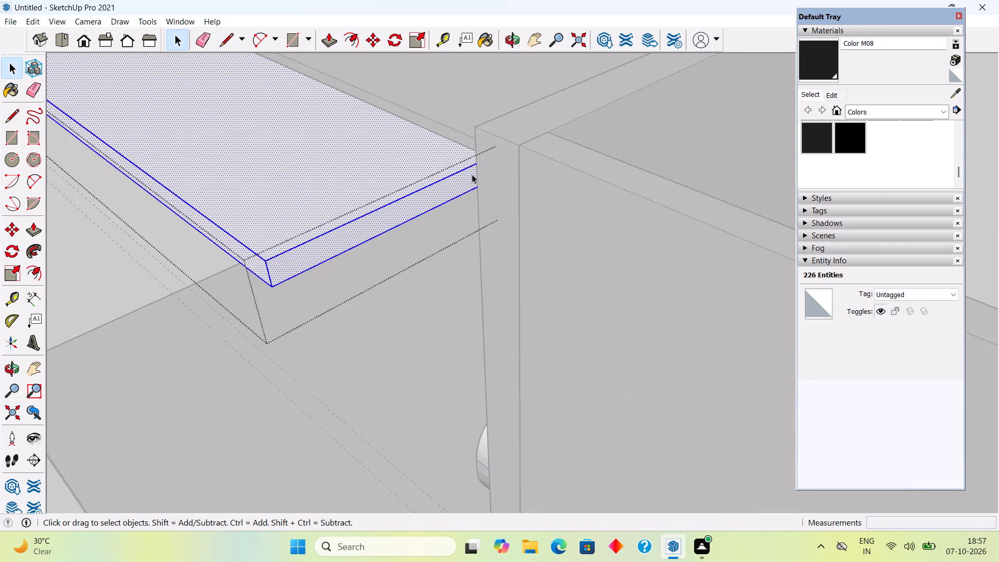
scroll(472, 174, "up", 2)
key("l")
left_click(478, 160)
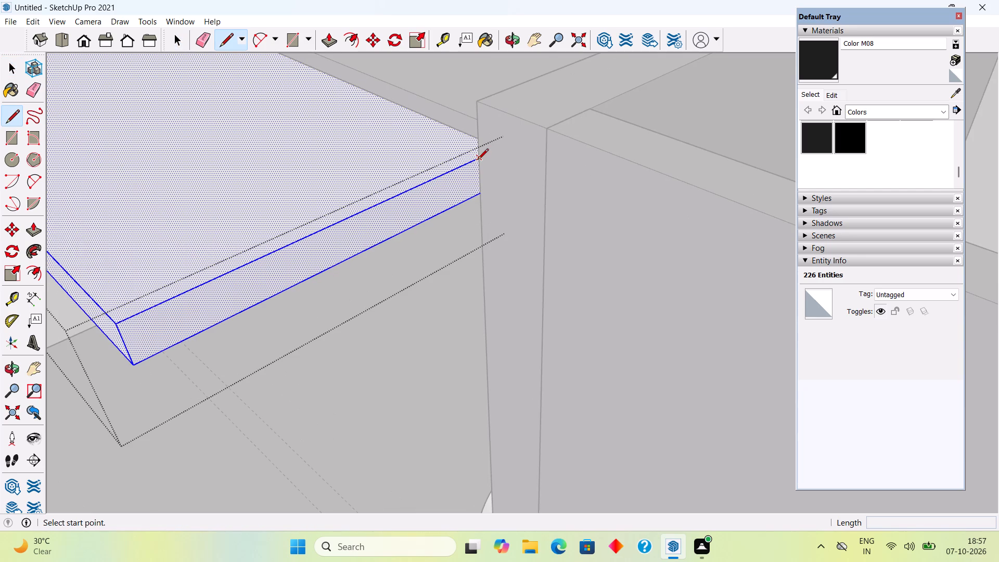
left_click(479, 191)
key("space")
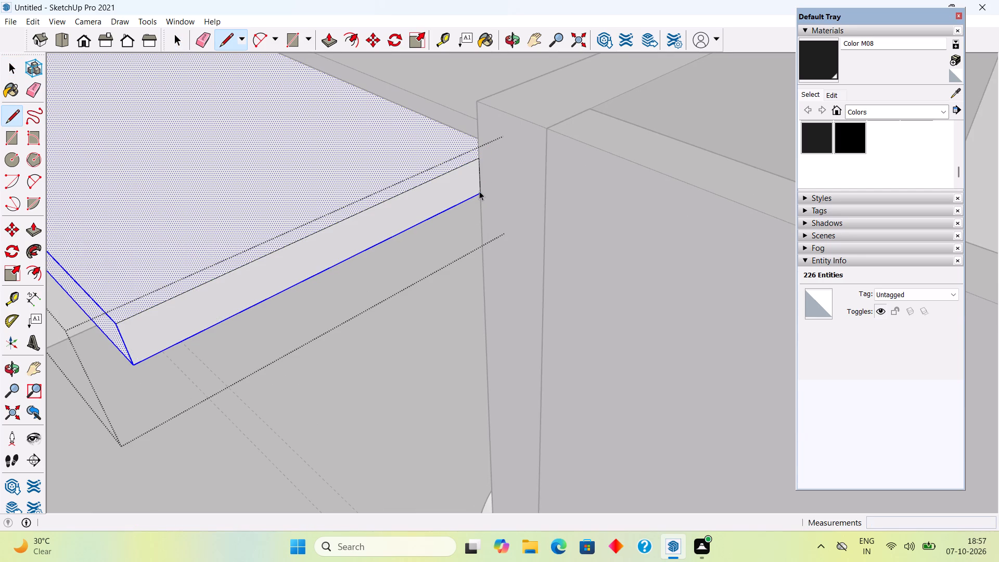
Pull the ceiling slab's end face 6' 11 1/16" along the partition to reach the door wall.
type("P")
left_click(428, 190)
scroll(516, 251, "down", 17)
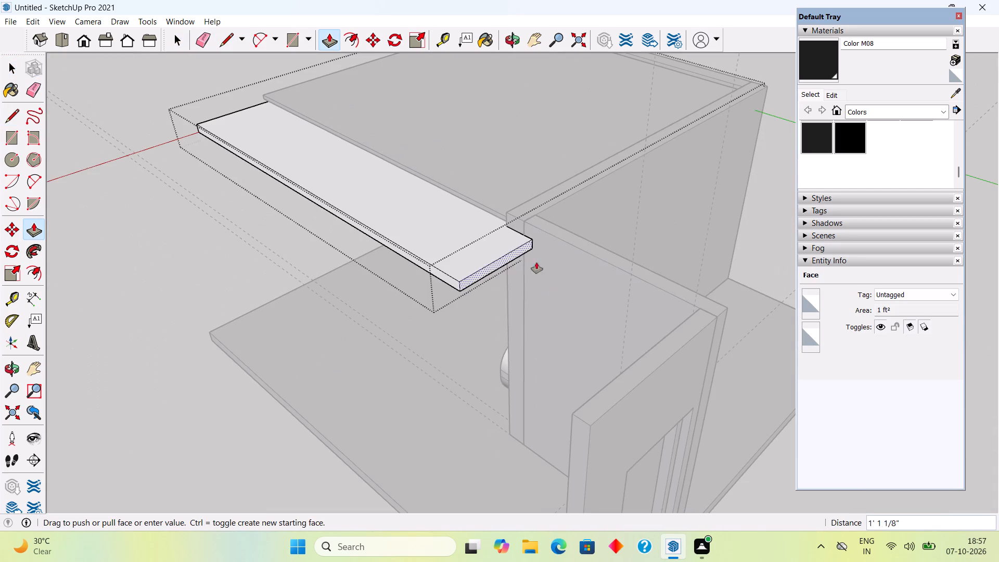
left_click(617, 377)
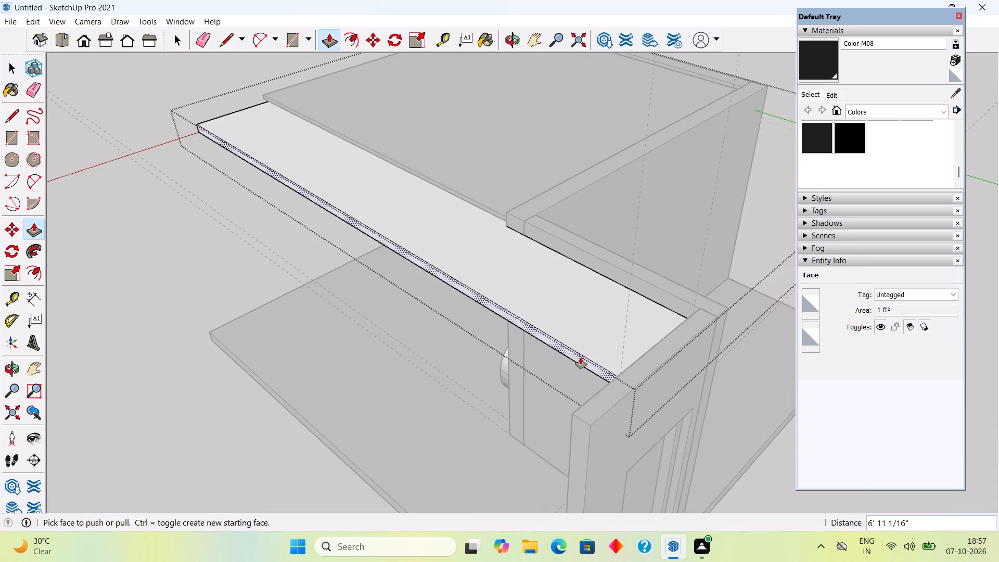
Pull the ceiling slab's long front face out about 2' 3/8" to the door wall's outer end, and leave the group.
left_click(581, 357)
left_click(575, 411)
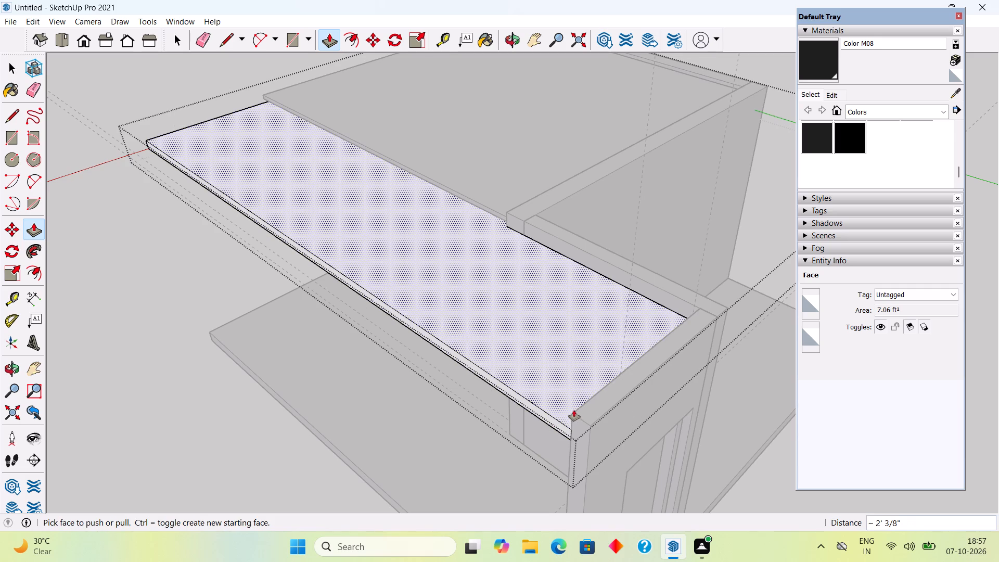
key("space")
scroll(480, 204, "up", 2)
scroll(481, 204, "down", 12)
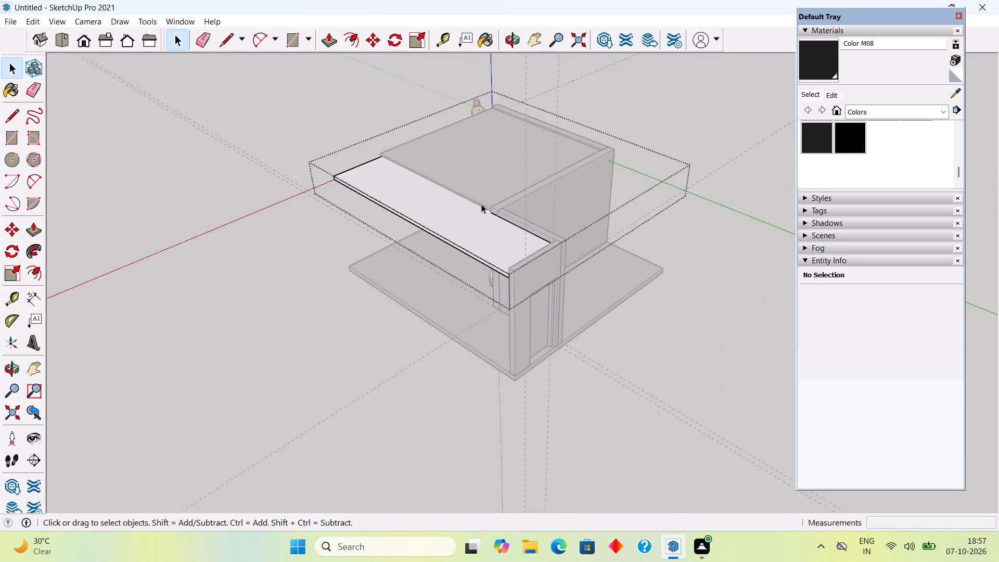
middle_click_drag(478, 340, 838, 230)
left_click(553, 375)
Draw a 20' by 21' 8 1/16" rectangle over the top of the room, from the door wall's outer corner to the opposite wall's front corner.
middle_click_drag(443, 250, 464, 269)
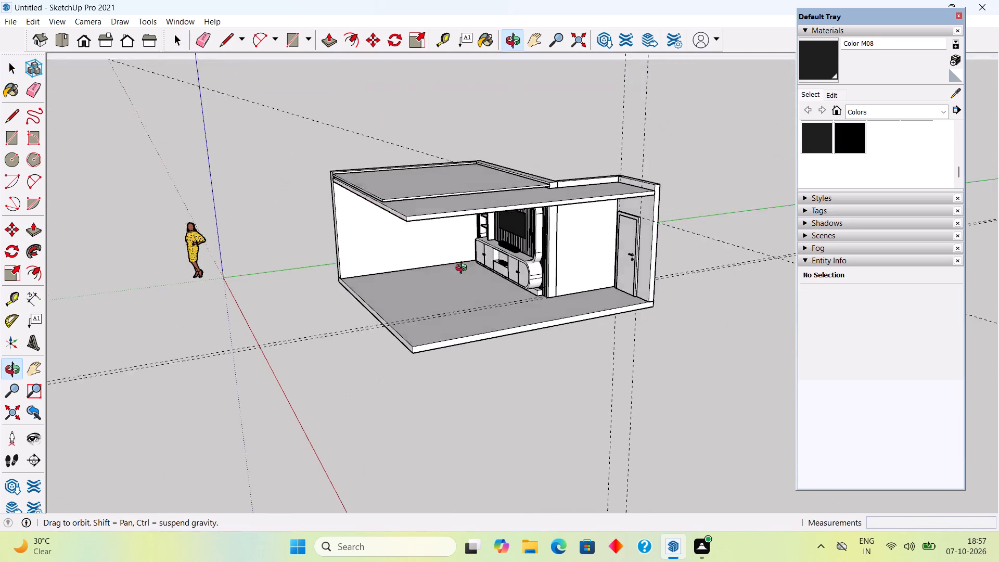
middle_click_drag(464, 269, 760, 304)
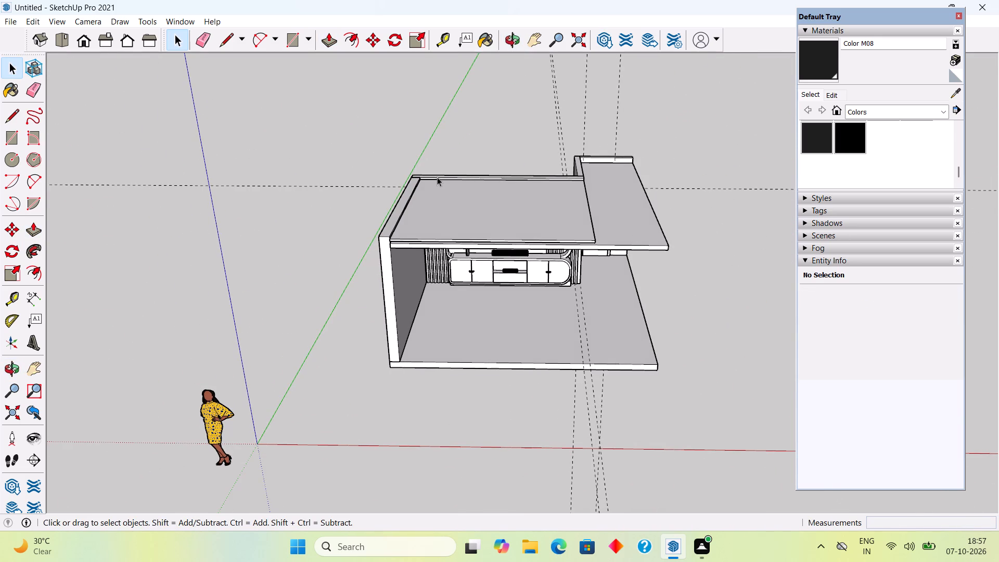
key("r")
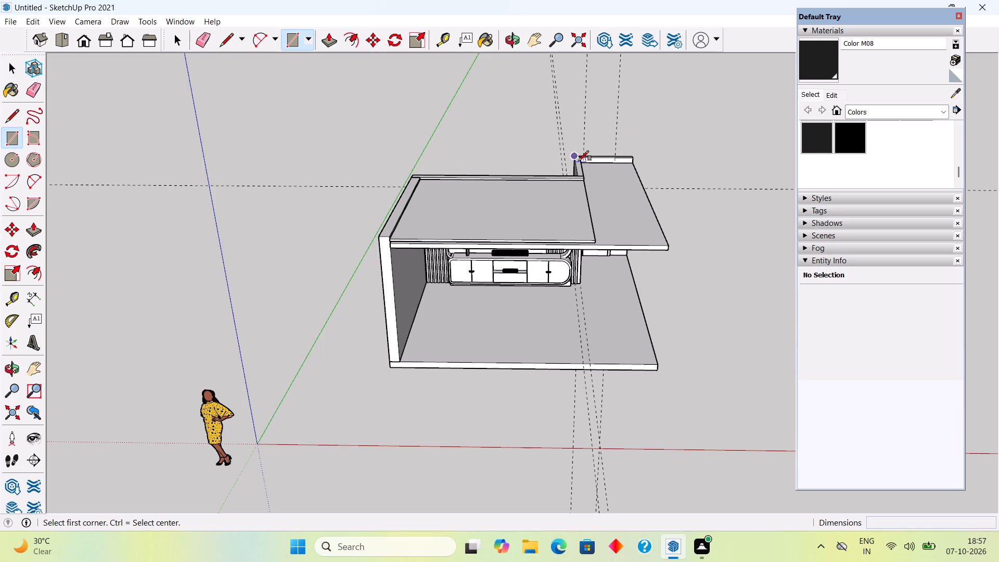
middle_click_drag(576, 218, 648, 494)
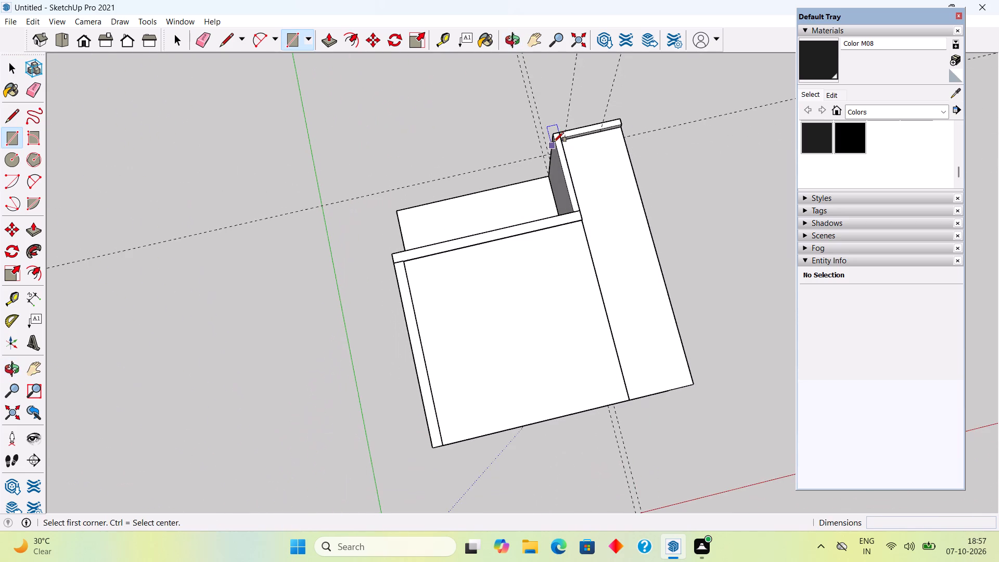
middle_click_drag(562, 168, 639, 315)
scroll(631, 173, "up", 1)
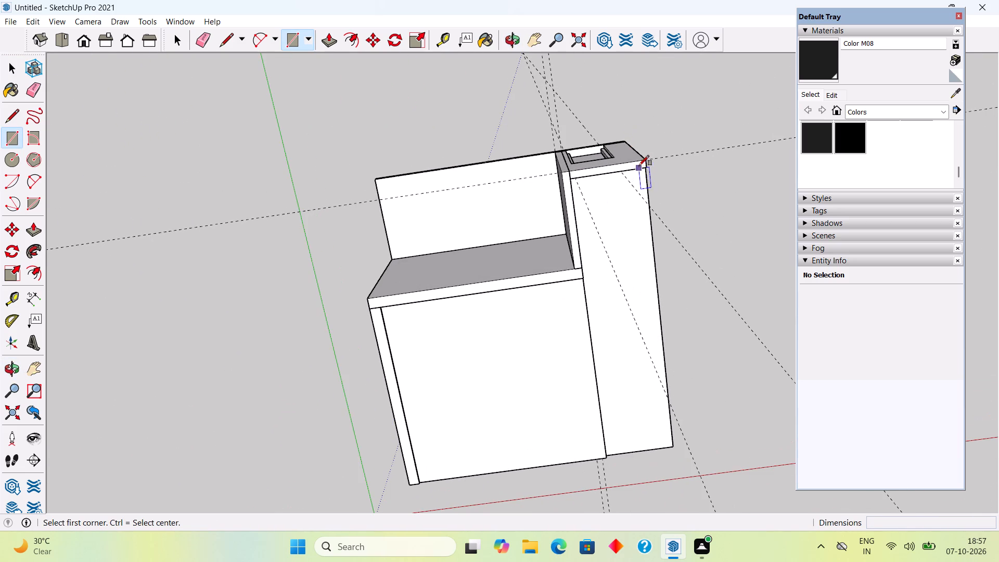
left_click(647, 161)
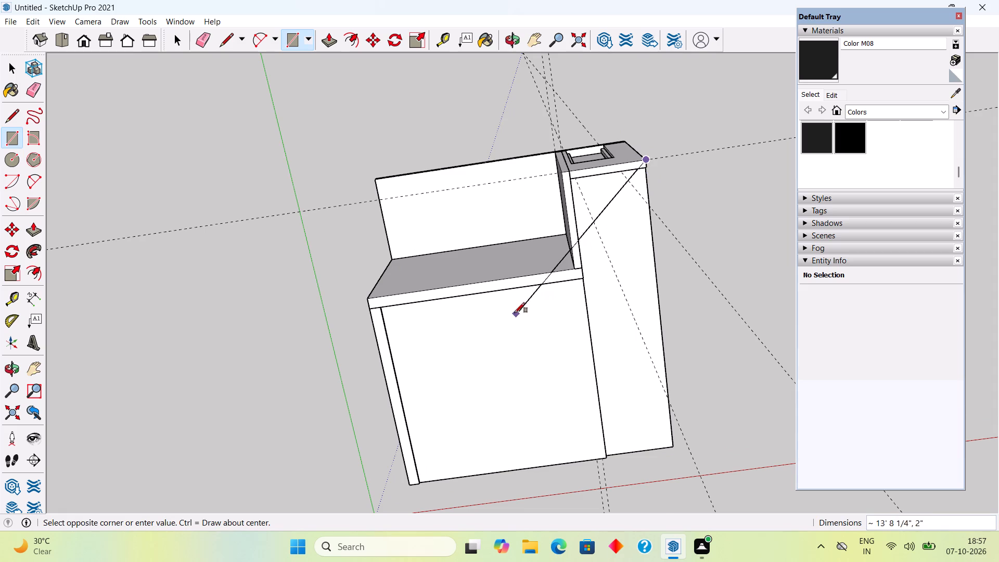
scroll(513, 316, "down", 5)
left_click(448, 426)
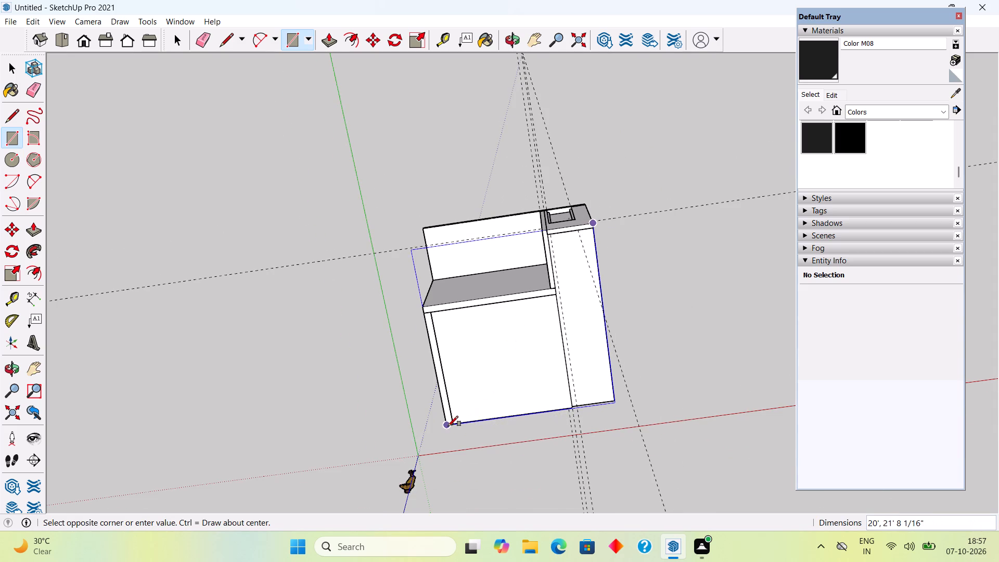
key("space")
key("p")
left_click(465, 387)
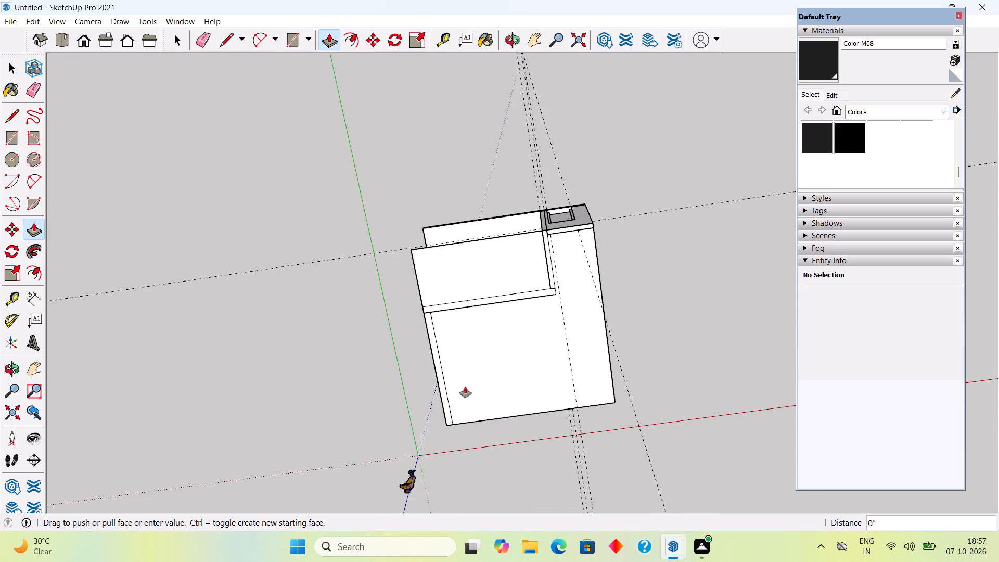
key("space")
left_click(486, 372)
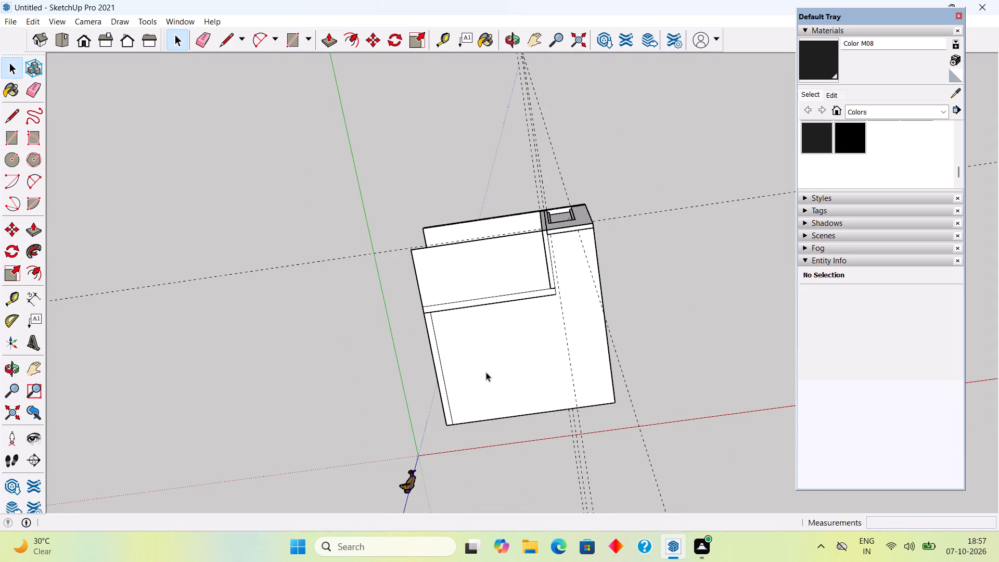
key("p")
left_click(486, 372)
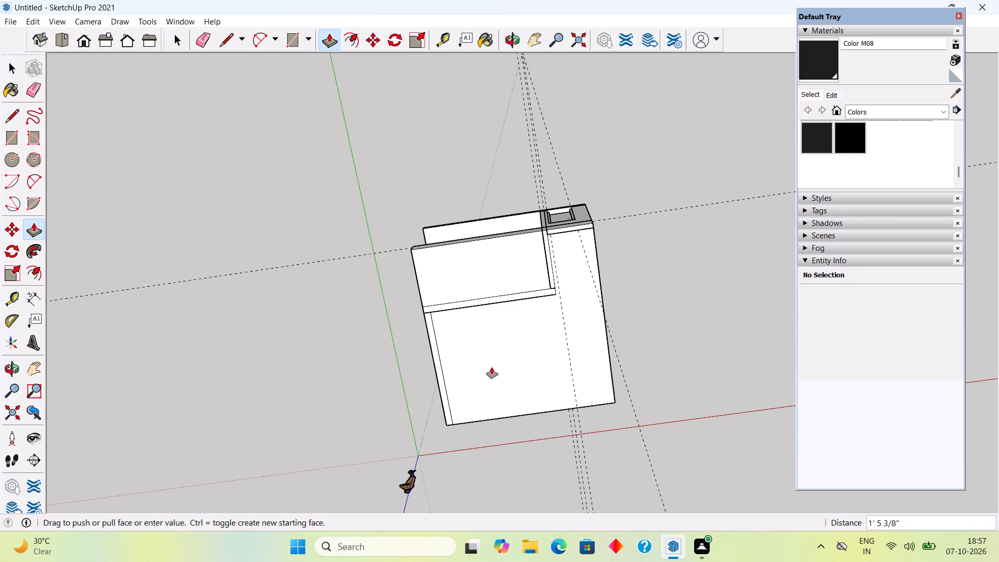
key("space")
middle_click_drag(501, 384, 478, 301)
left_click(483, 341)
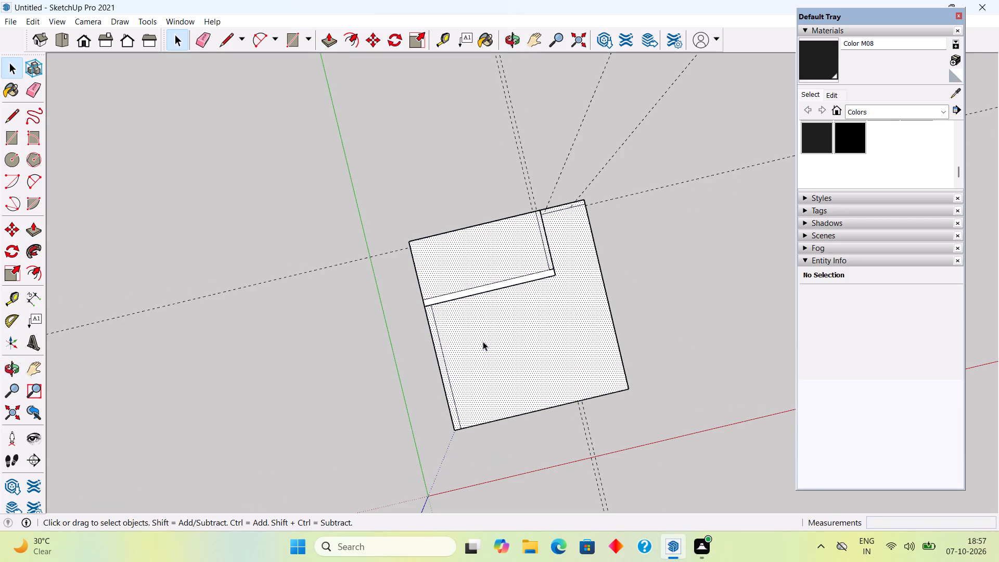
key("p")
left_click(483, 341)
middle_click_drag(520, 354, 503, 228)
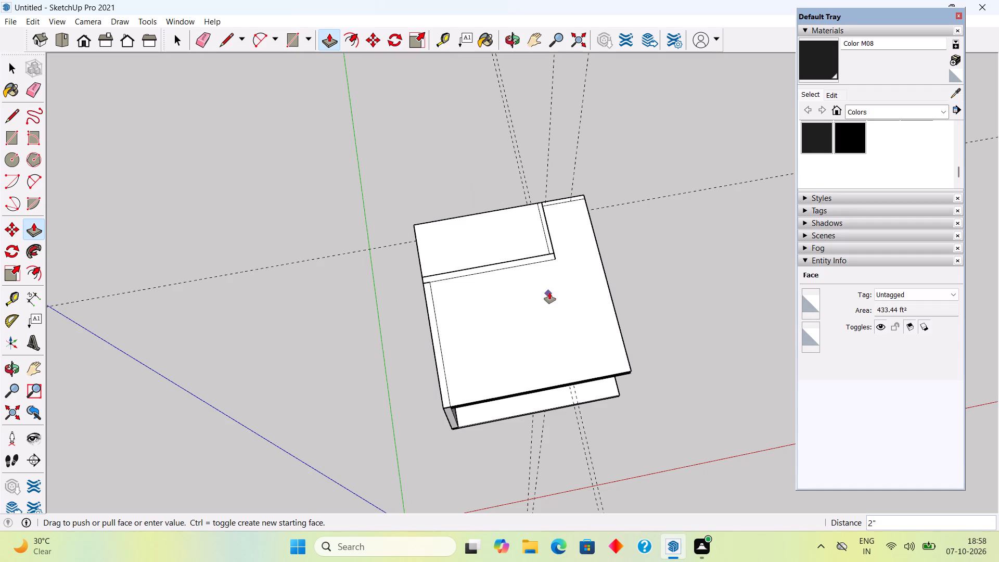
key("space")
Extrude the roof rectangle upward 6" to form a slab.
middle_click_drag(565, 367, 506, 208)
middle_click_drag(514, 345, 497, 249)
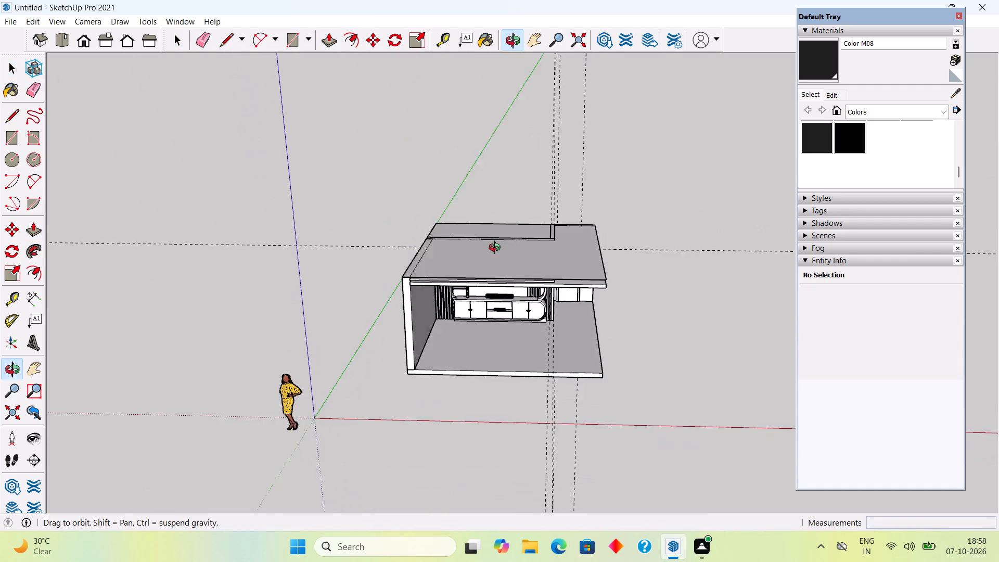
middle_click_drag(497, 249, 484, 211)
middle_click_drag(558, 252, 566, 306)
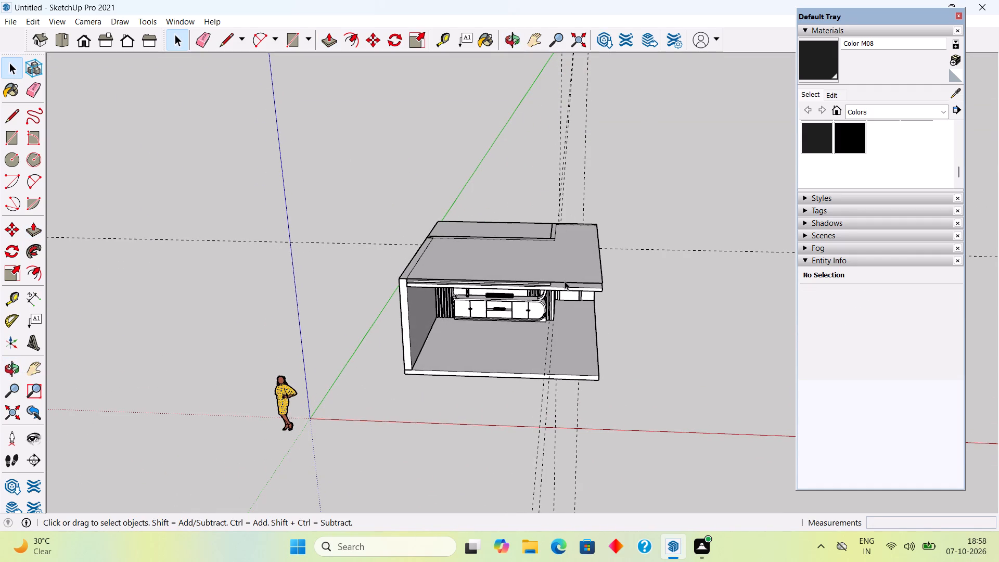
left_click(565, 280)
key("p")
left_click(564, 274)
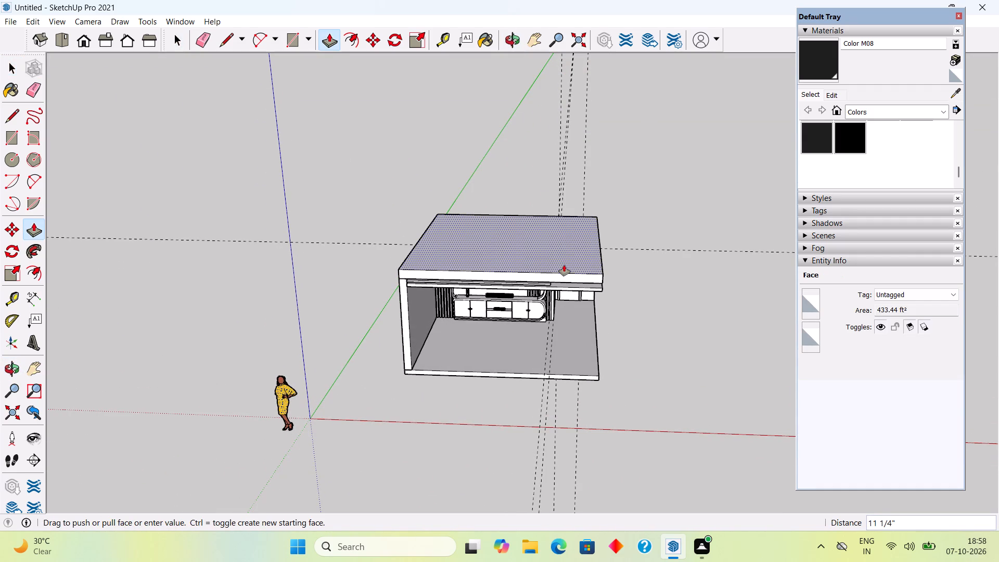
type("6\"")
key("Return")
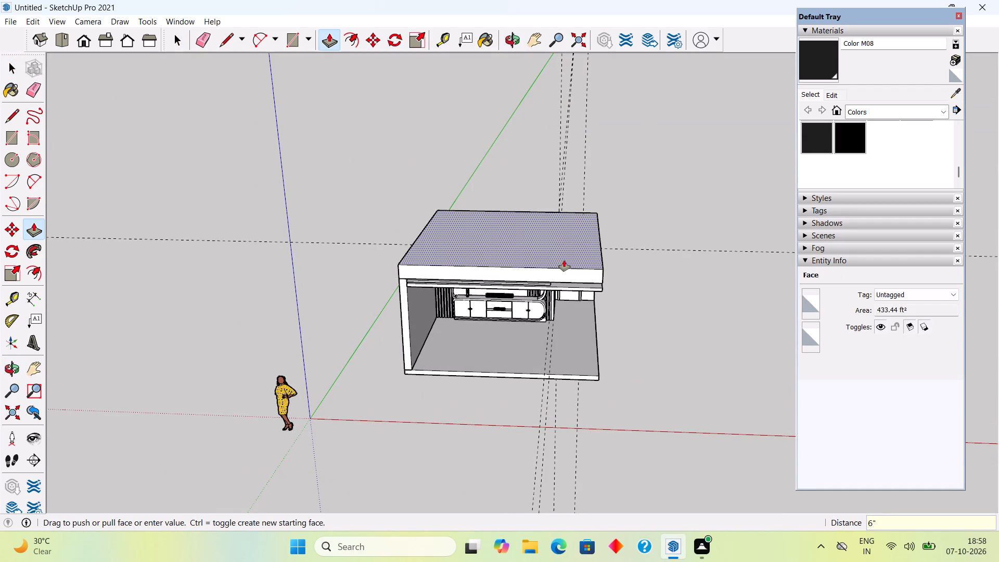
key("space")
Select all connected geometry of the roof slab and make it a group.
triple_click(564, 260)
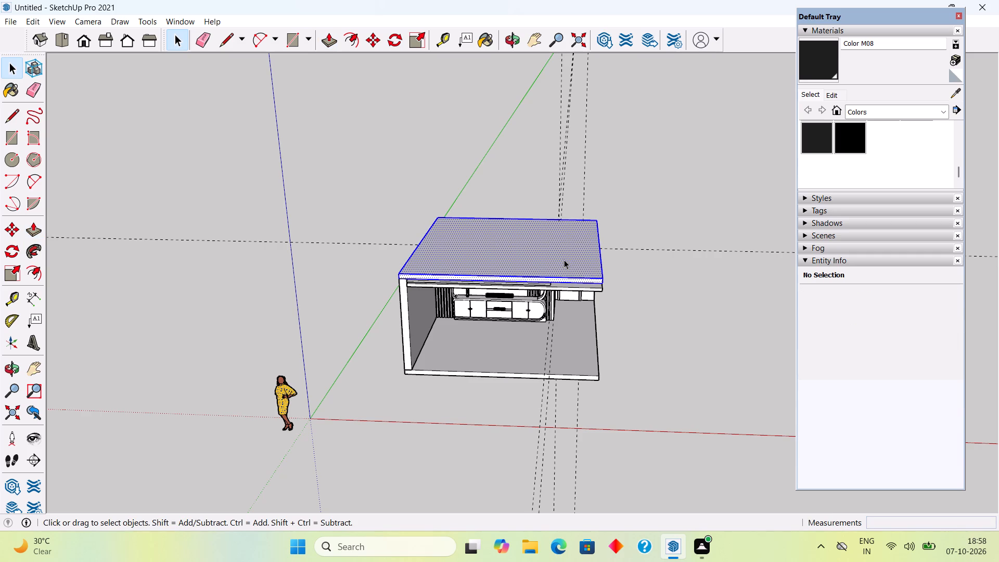
right_click(564, 260)
left_click(595, 363)
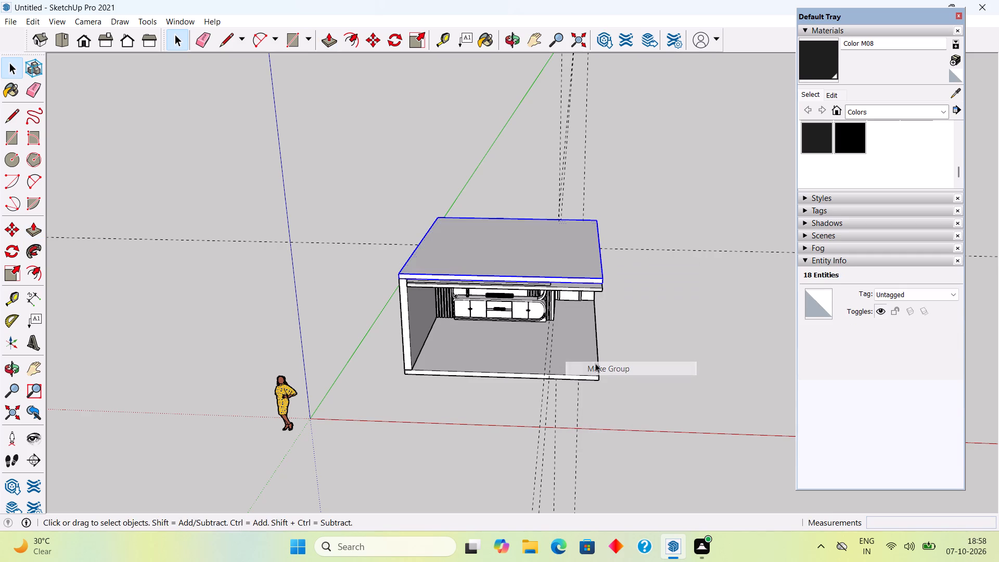
Examine the room under its new roof slab from the front, the side and behind the TV wall.
middle_click_drag(545, 309, 515, 164)
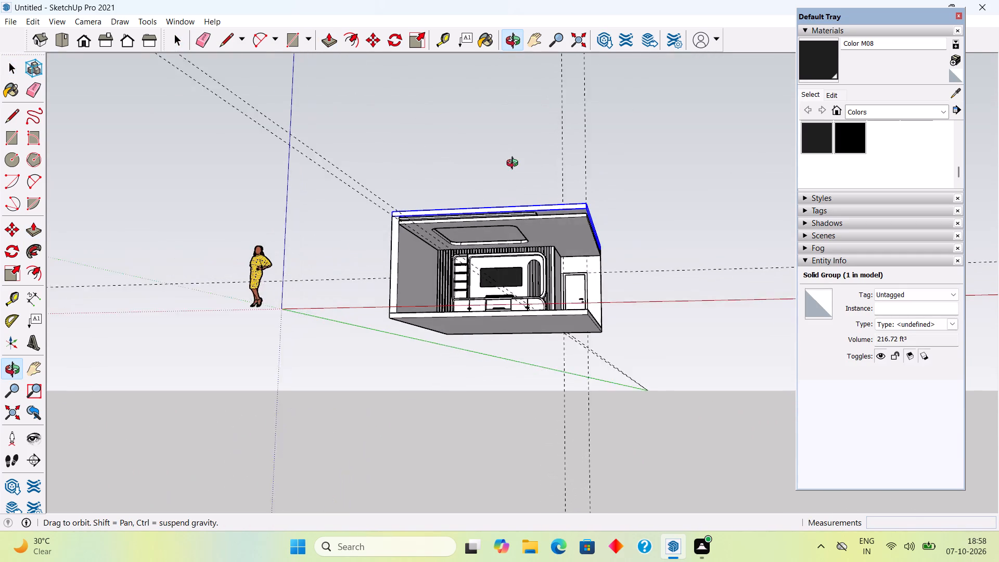
middle_click_drag(515, 164, 575, 203)
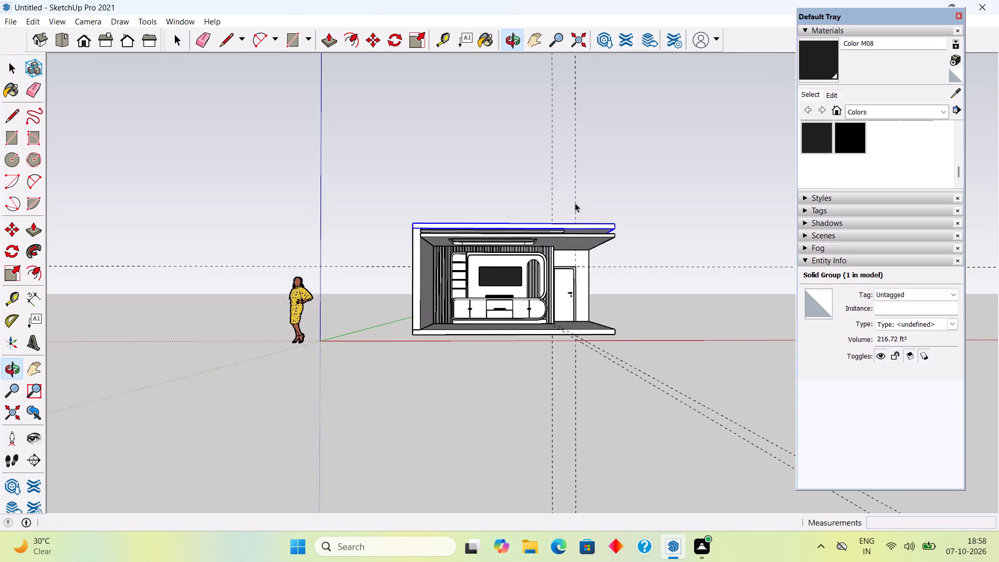
scroll(575, 203, "up", 1)
scroll(467, 329, "down", 2)
middle_click_drag(550, 303, 395, 298)
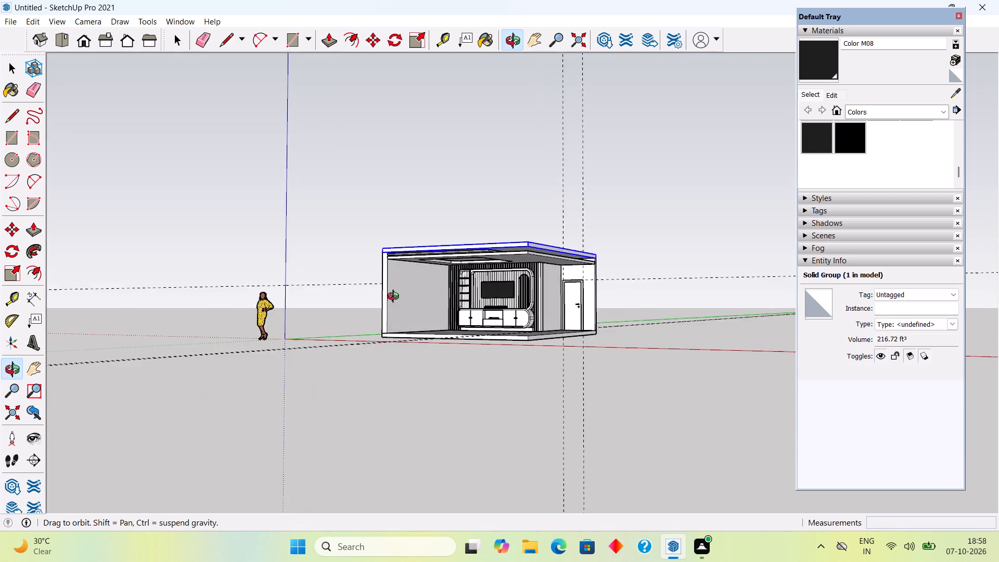
middle_click_drag(395, 298, 281, 328)
scroll(567, 313, "up", 2)
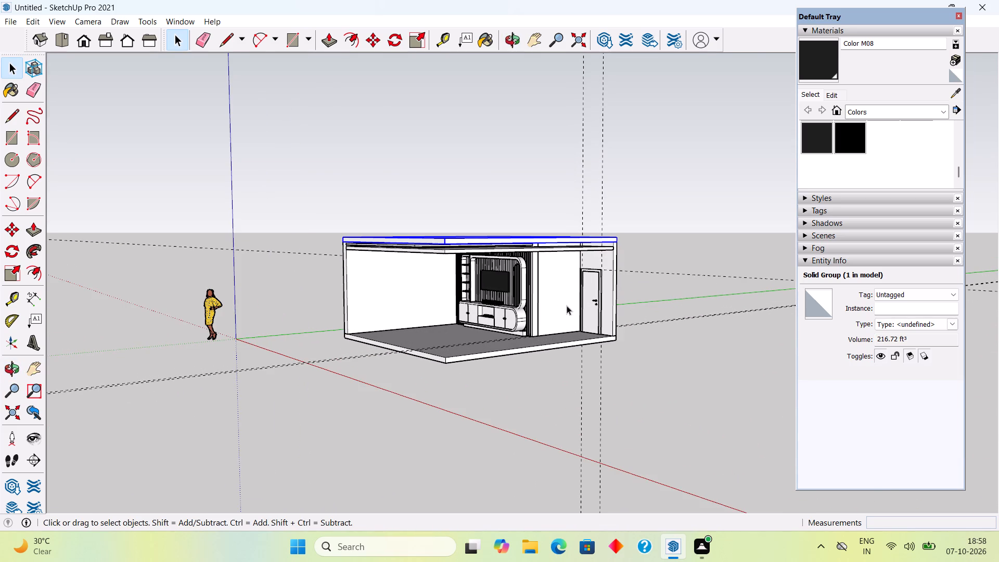
middle_click_drag(567, 305, 438, 329)
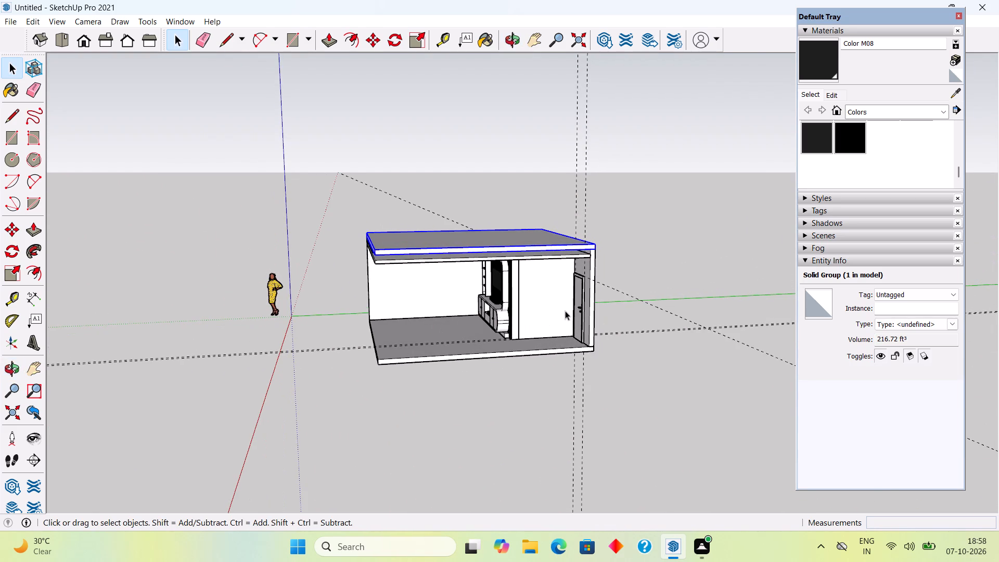
scroll(565, 310, "up", 3)
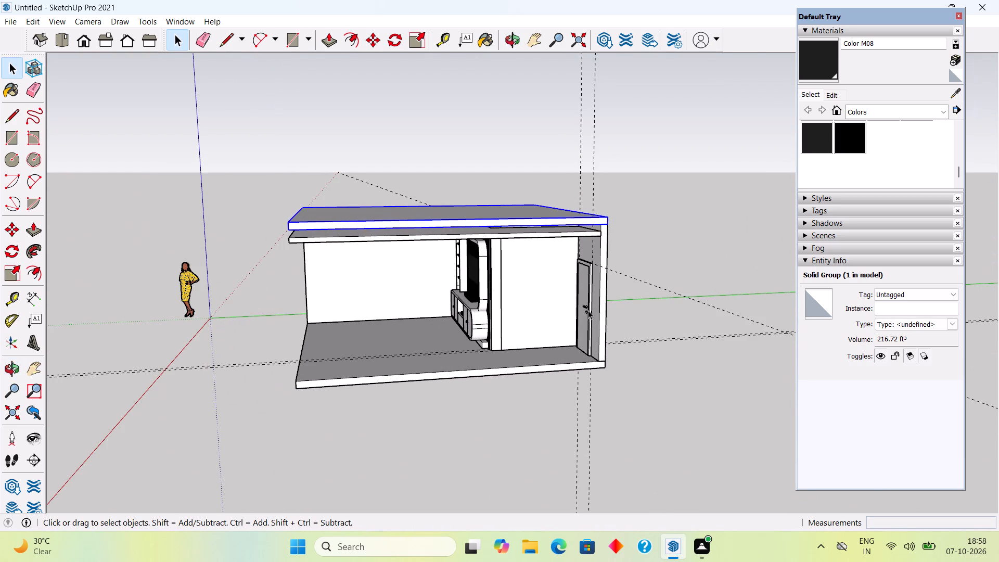
middle_click_drag(594, 318, 104, 376)
middle_click_drag(557, 314, 443, 314)
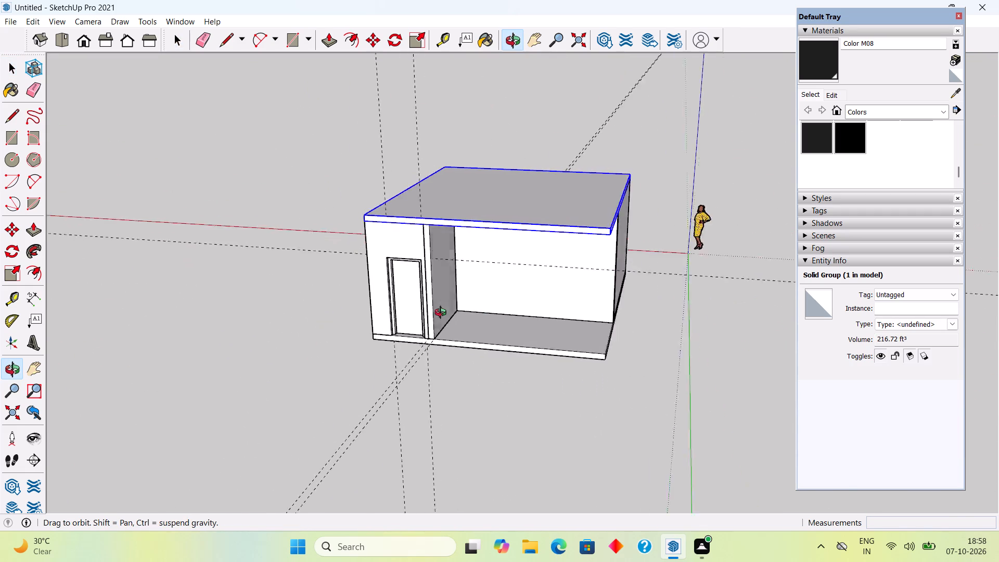
middle_click_drag(443, 314, 186, 299)
scroll(423, 272, "up", 4)
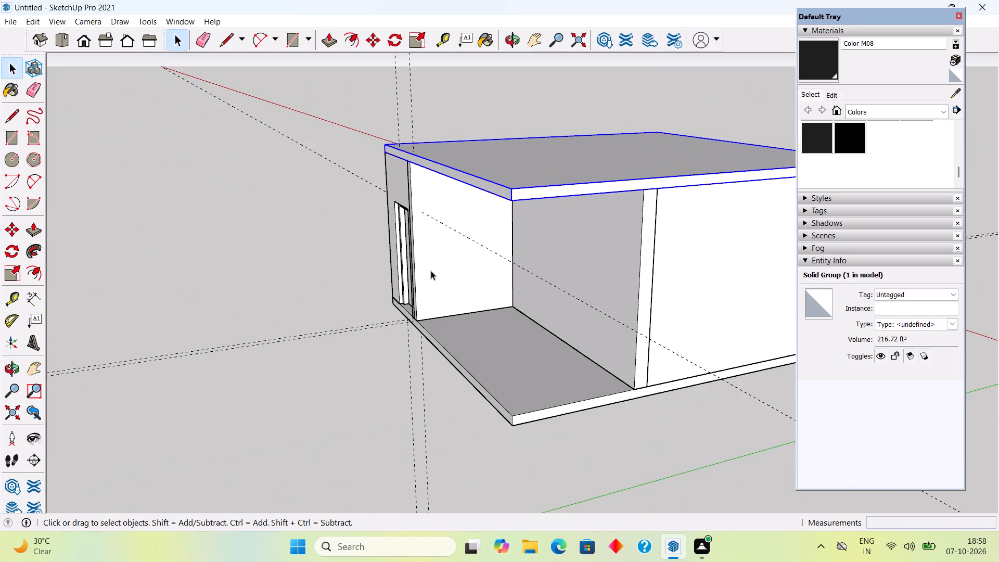
middle_click_drag(448, 358, 448, 426)
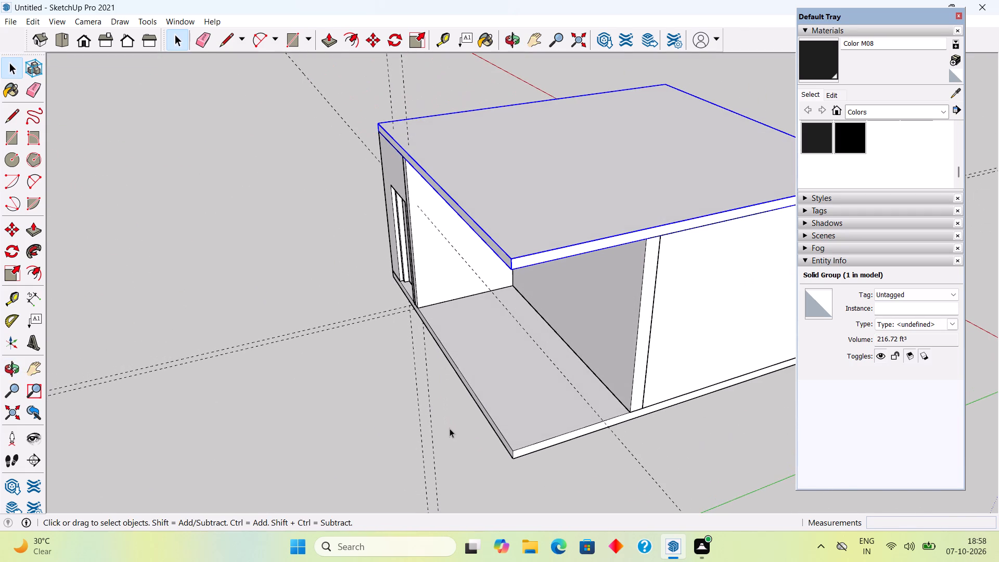
Using a guide offset 6" inward, draw a 6" by about 14' 5 5/8" wall footprint along the door-side floor edge to the rear corner.
key("t")
left_click(467, 386)
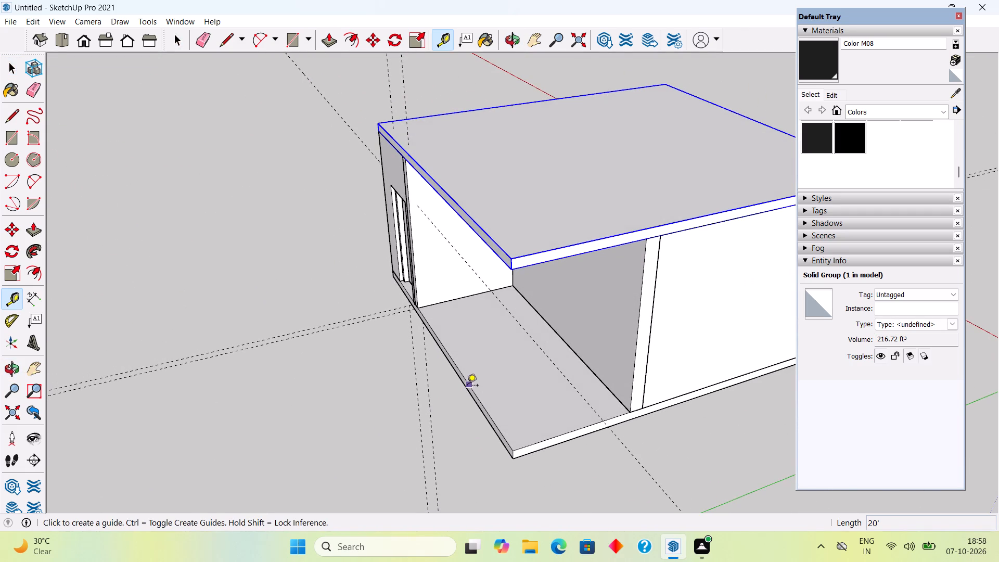
type("6\"")
key("Return")
key("space")
type("R")
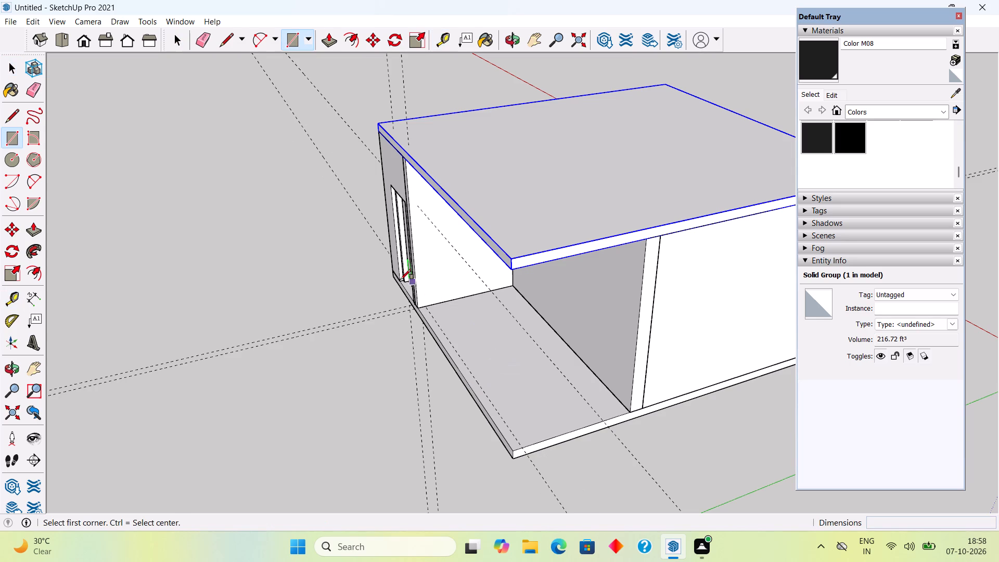
left_click(420, 312)
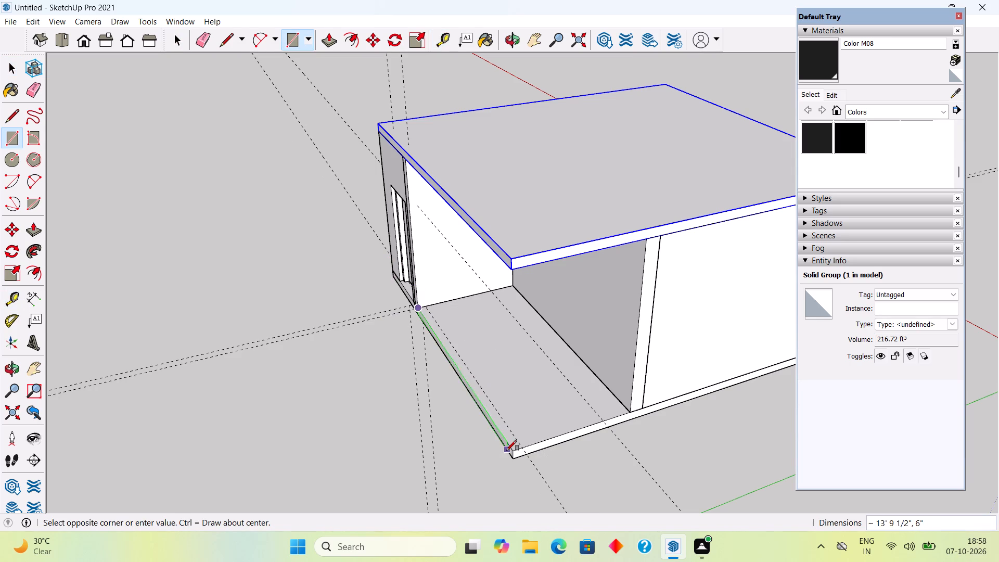
left_click(522, 448)
key("space")
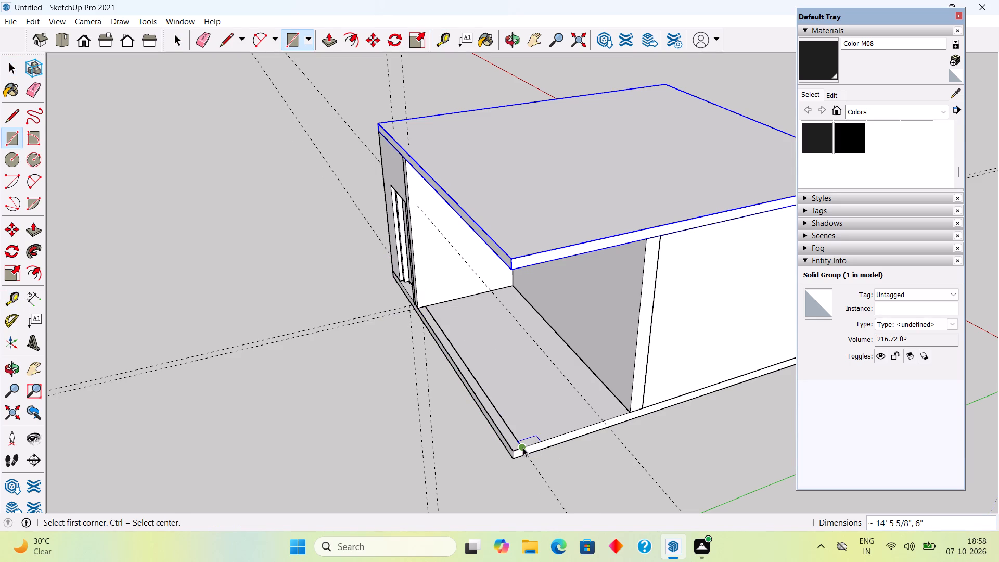
Extrude the door-side wall footprint 10' up to the roof slab and make the new wall a group.
type("P")
left_click(519, 445)
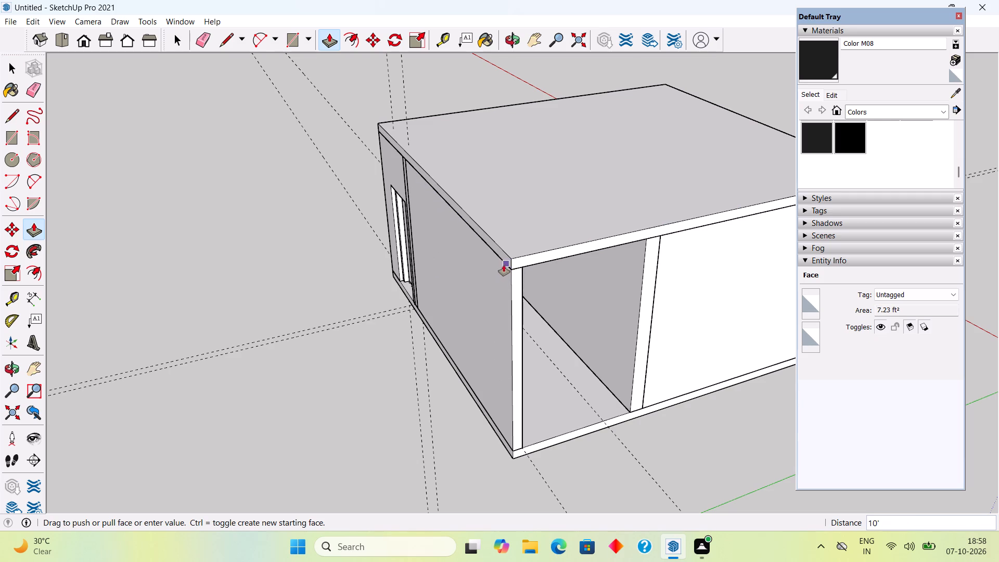
left_click(505, 262)
key("space")
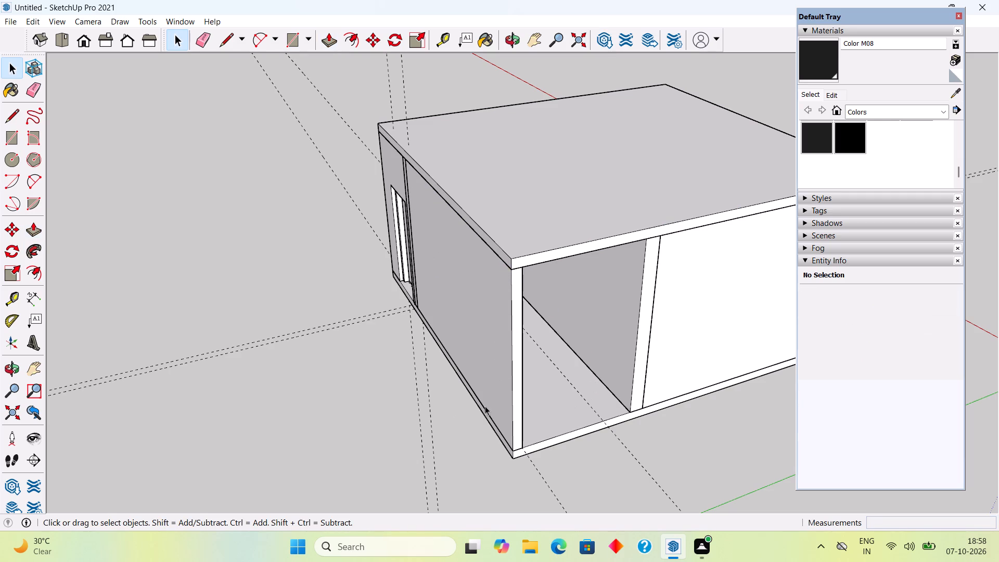
triple_click(489, 380)
right_click(489, 379)
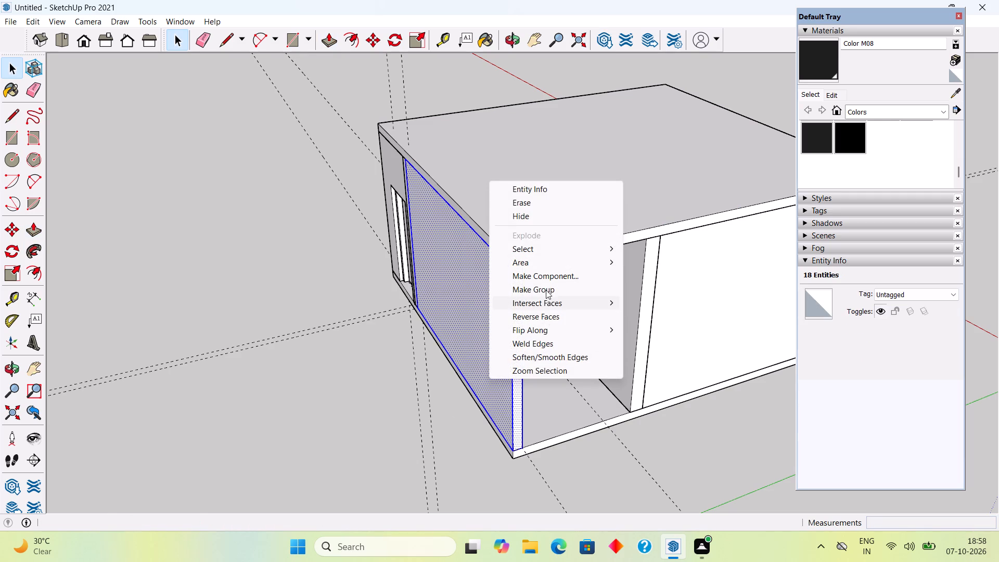
left_click(545, 288)
Using a guide 6" in from the rear floor edge, draw a 6"-deep footprint across the gap between the new side wall and existing wall.
middle_click_drag(558, 416, 429, 427)
left_click(523, 490)
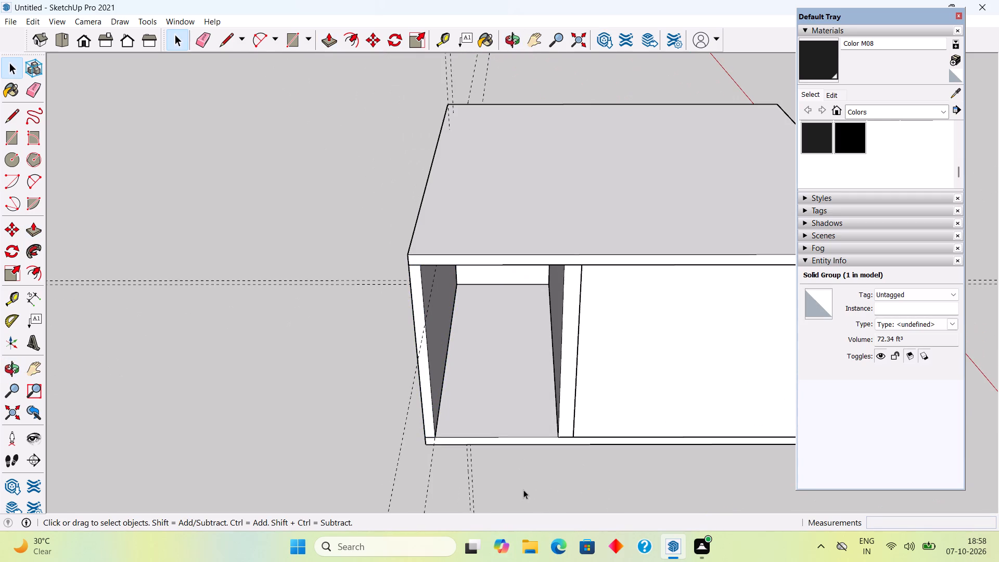
key("t")
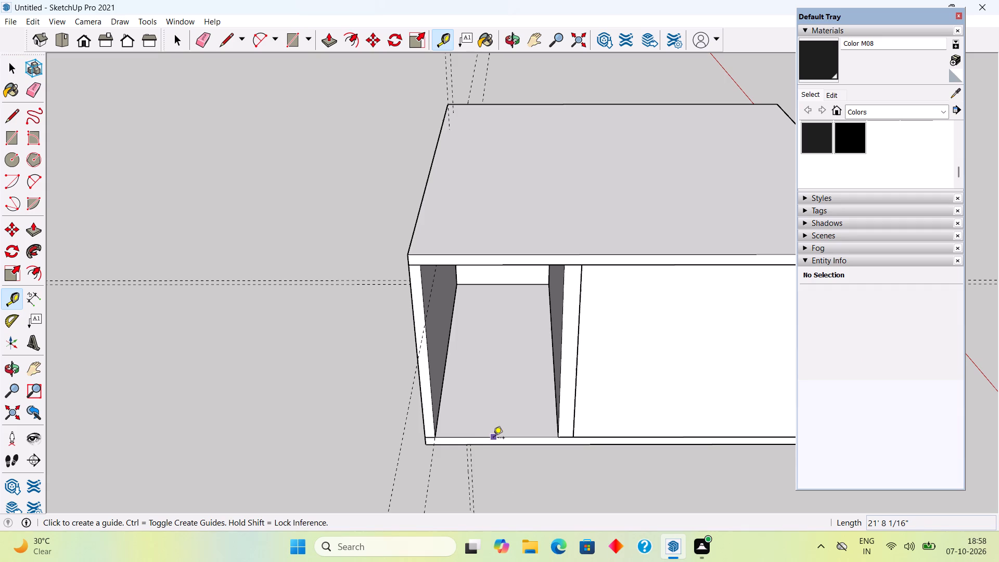
left_click(493, 439)
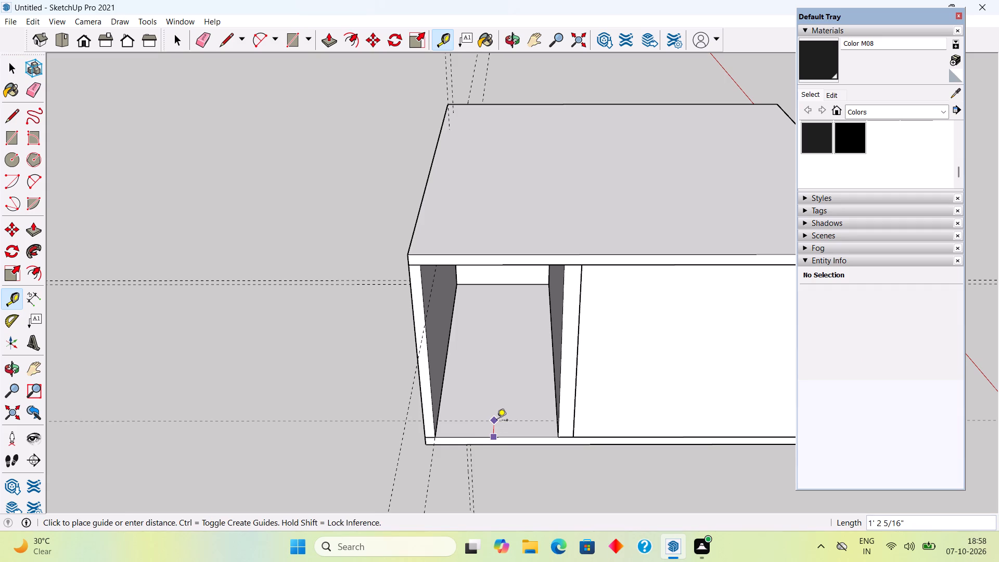
type("6\"")
key("Return")
key("space")
key("space")
type("R")
left_click(440, 430)
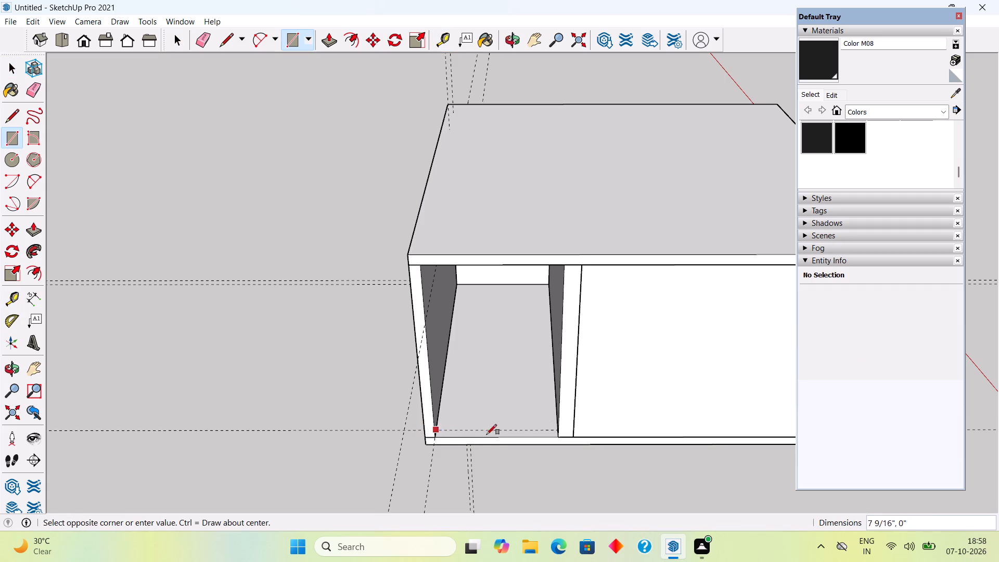
left_click(559, 433)
key("space")
Extrude the rear gap footprint 10' up to the roof slab and make the closing wall a group.
type("P")
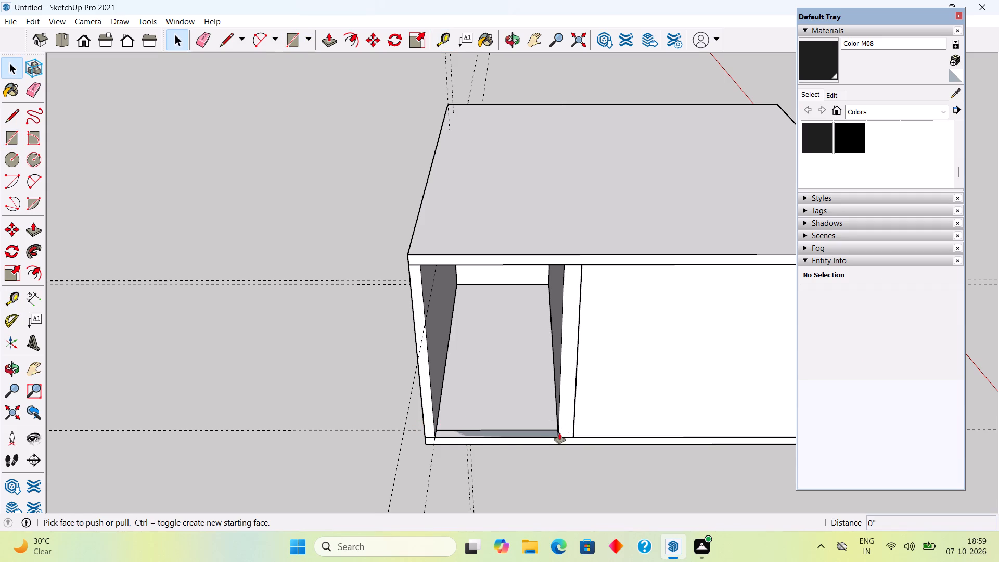
left_click(543, 433)
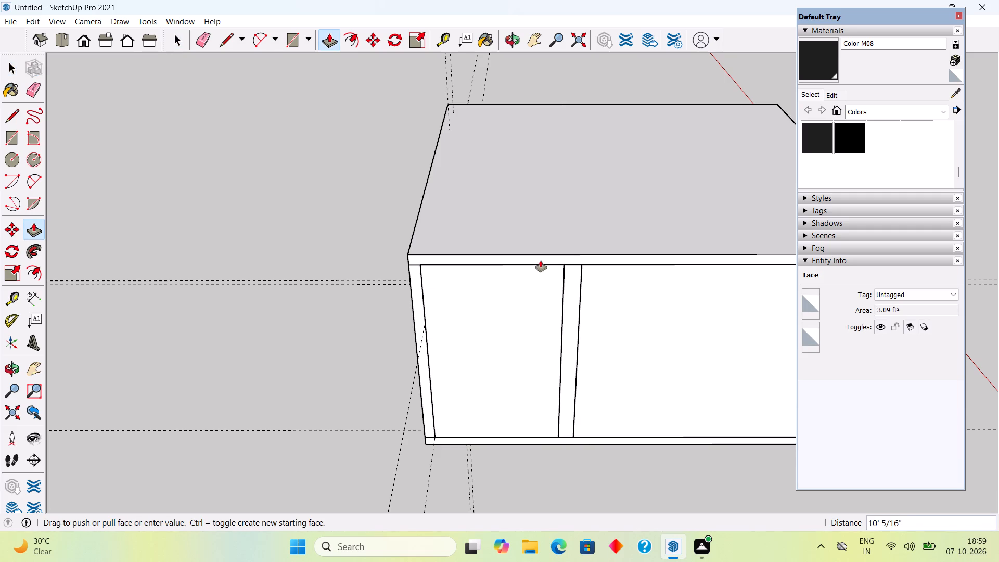
left_click(558, 261)
key("space")
triple_click(523, 323)
right_click(523, 323)
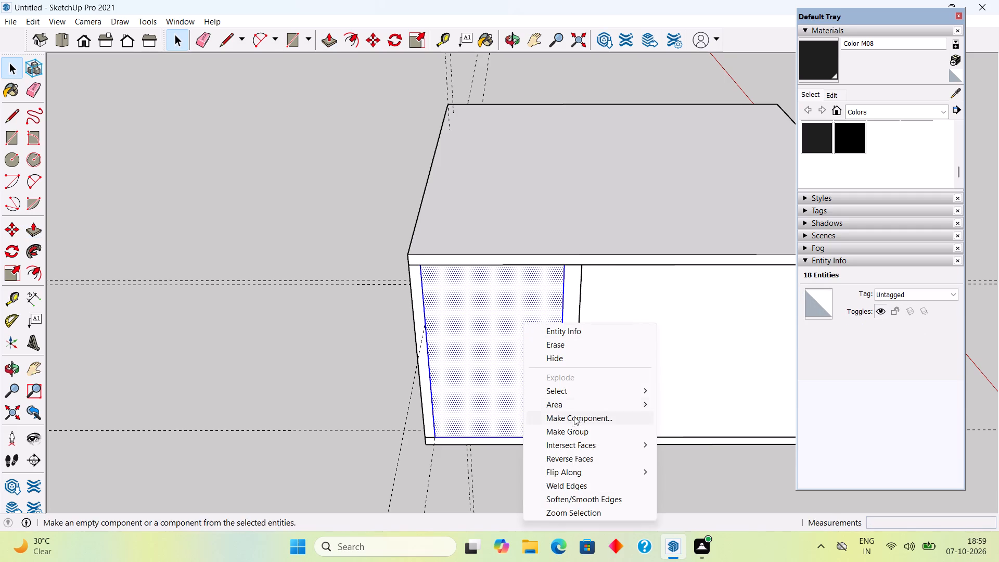
left_click(580, 429)
Examine the enclosed room from outside, at the door wall, from the open side and facing the TV unit.
middle_click_drag(262, 346, 505, 268)
scroll(505, 268, "down", 6)
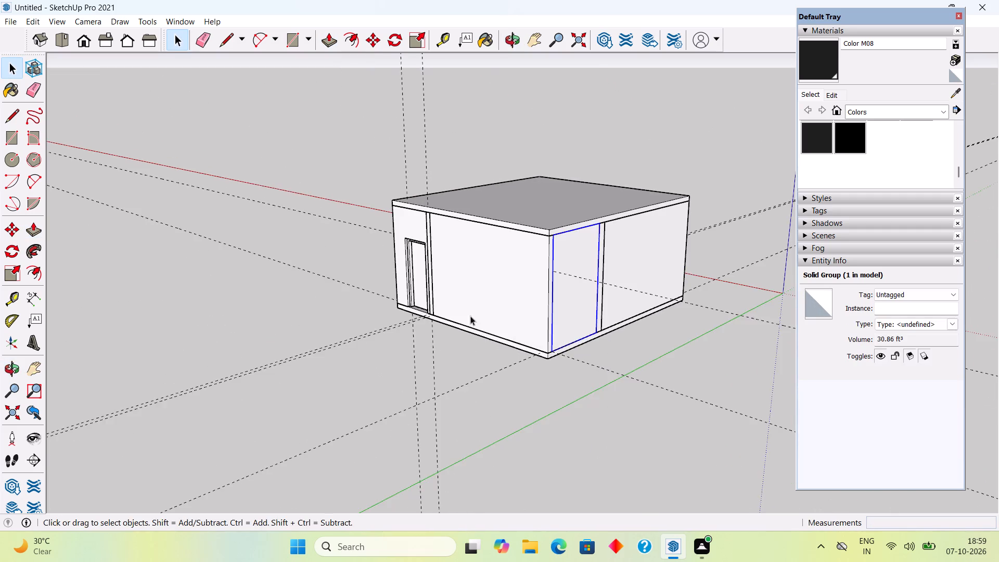
middle_click_drag(399, 368, 770, 322)
middle_click_drag(265, 381, 684, 390)
scroll(477, 389, "down", 1)
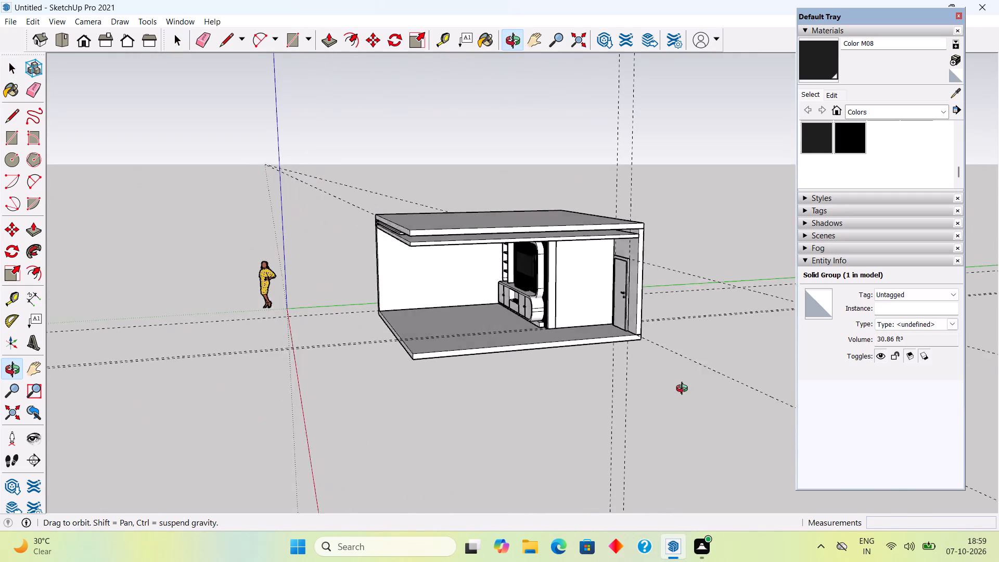
middle_click_drag(684, 390, 693, 387)
left_click(682, 393)
scroll(323, 380, "up", 4)
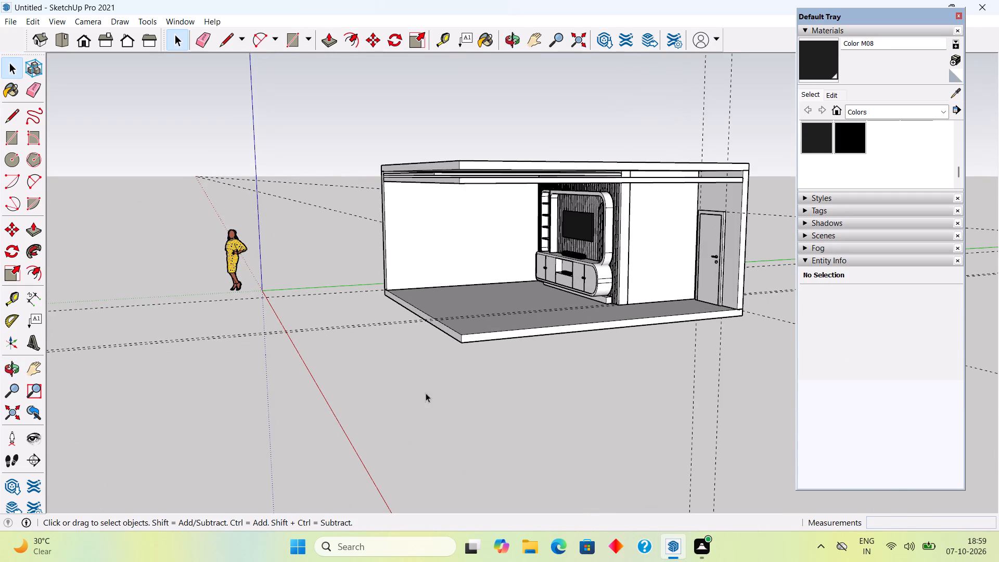
middle_click_drag(477, 396, 600, 430)
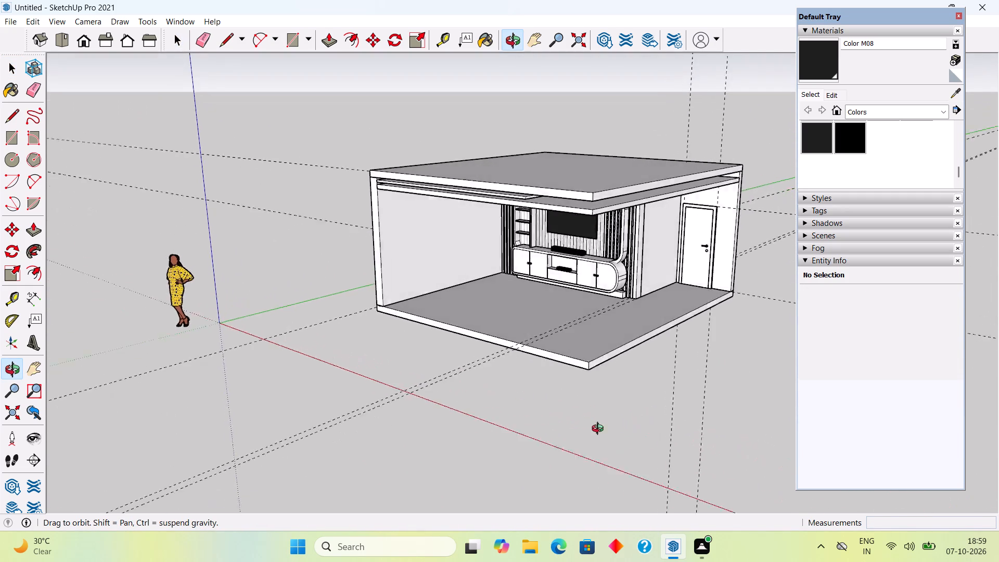
middle_click_drag(600, 430, 329, 420)
scroll(616, 297, "up", 8)
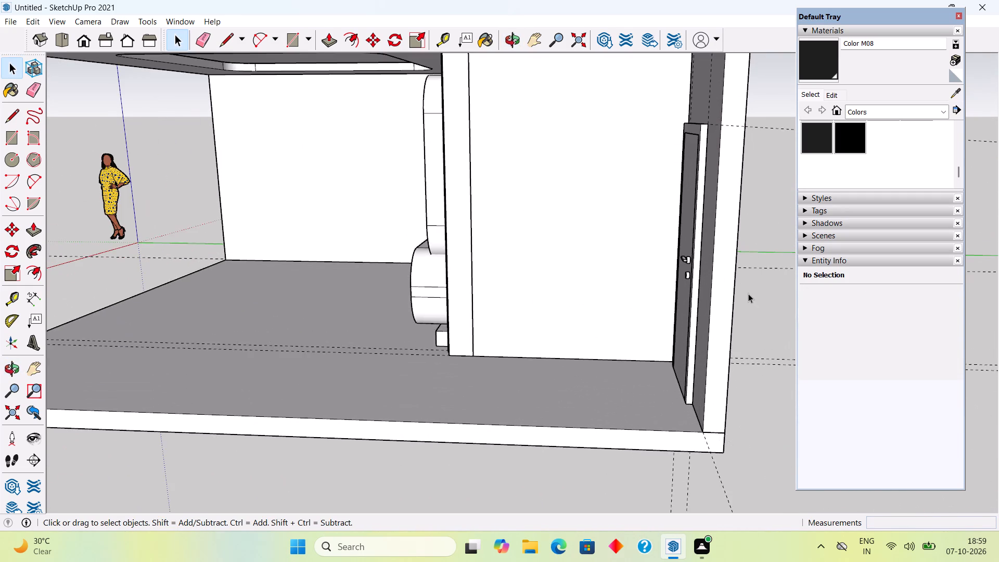
middle_click_drag(698, 317, 497, 329)
scroll(429, 345, "down", 5)
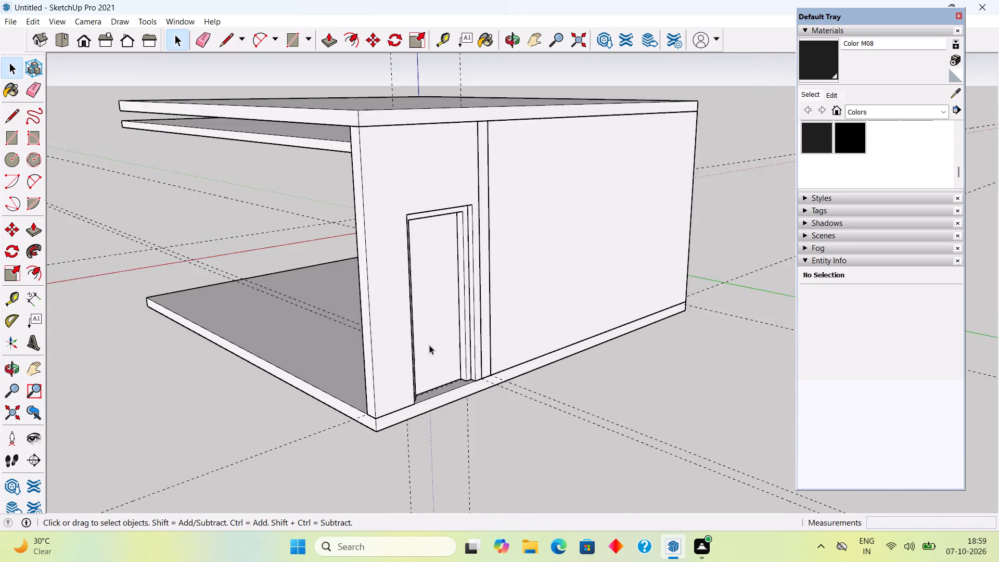
middle_click_drag(373, 379, 552, 364)
scroll(552, 364, "down", 9)
middle_click_drag(563, 379, 603, 374)
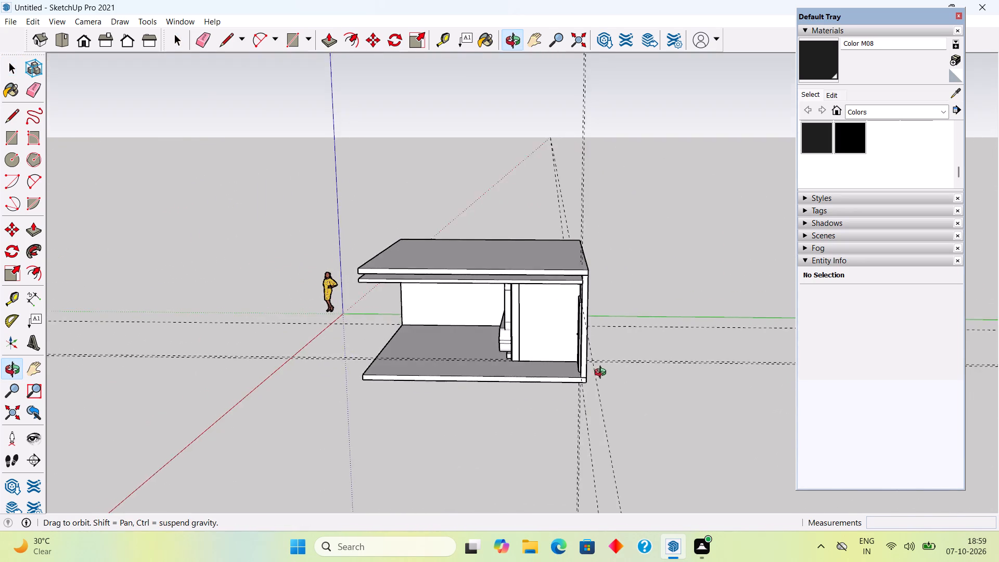
middle_click_drag(603, 374, 604, 383)
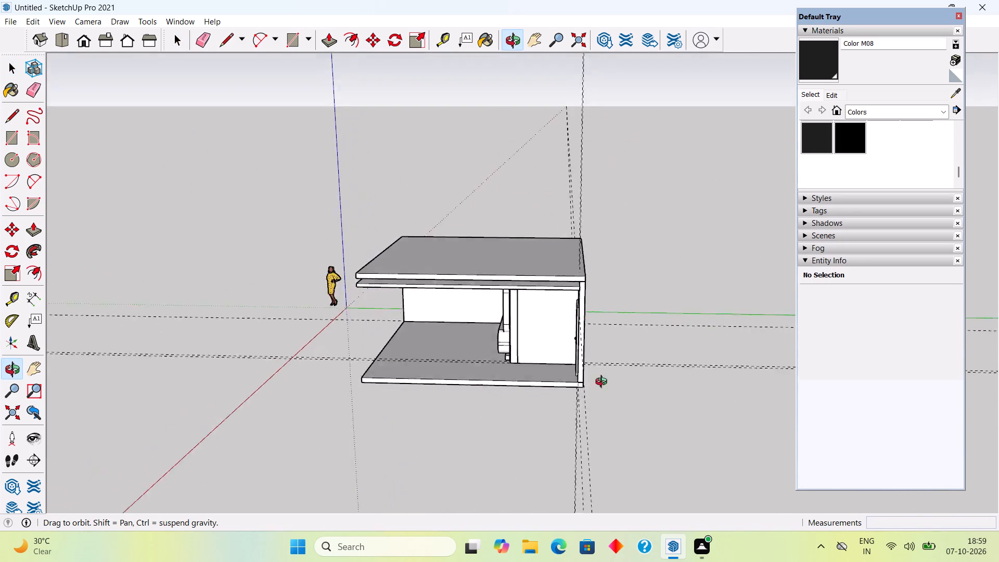
middle_click_drag(604, 383, 670, 339)
middle_click_drag(477, 371, 769, 355)
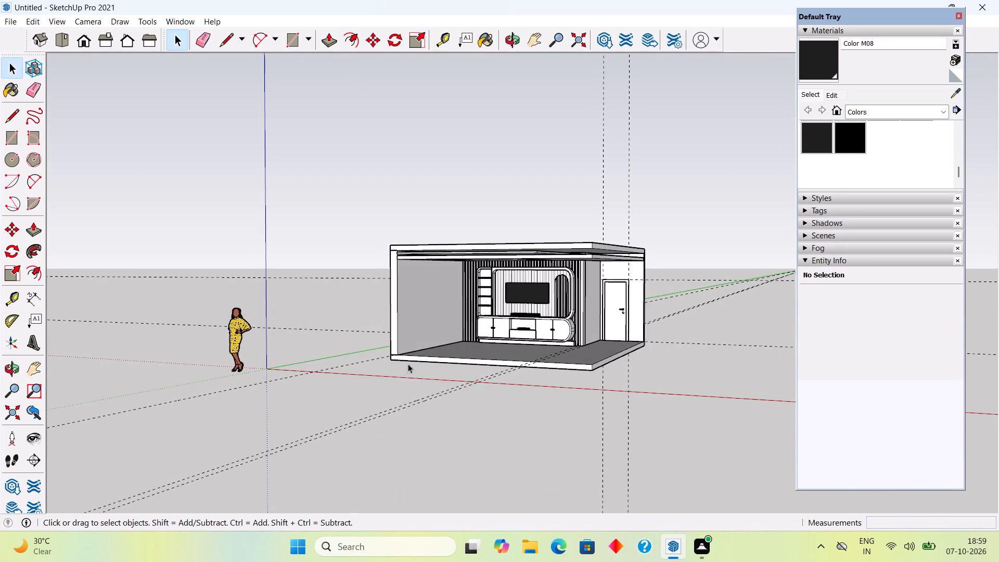
middle_click_drag(417, 376, 582, 388)
scroll(582, 388, "up", 1)
scroll(581, 321, "up", 3)
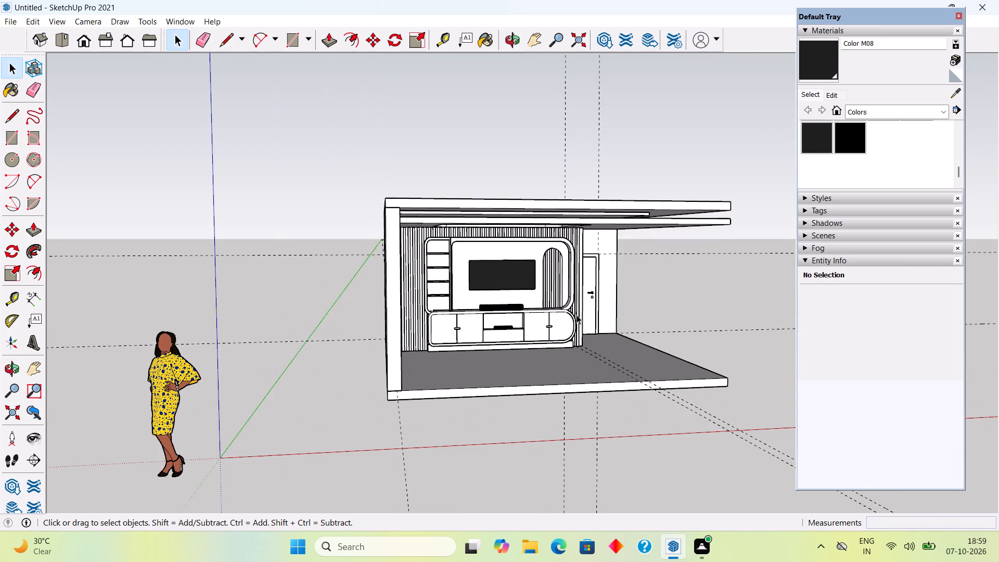
scroll(580, 355, "up", 2)
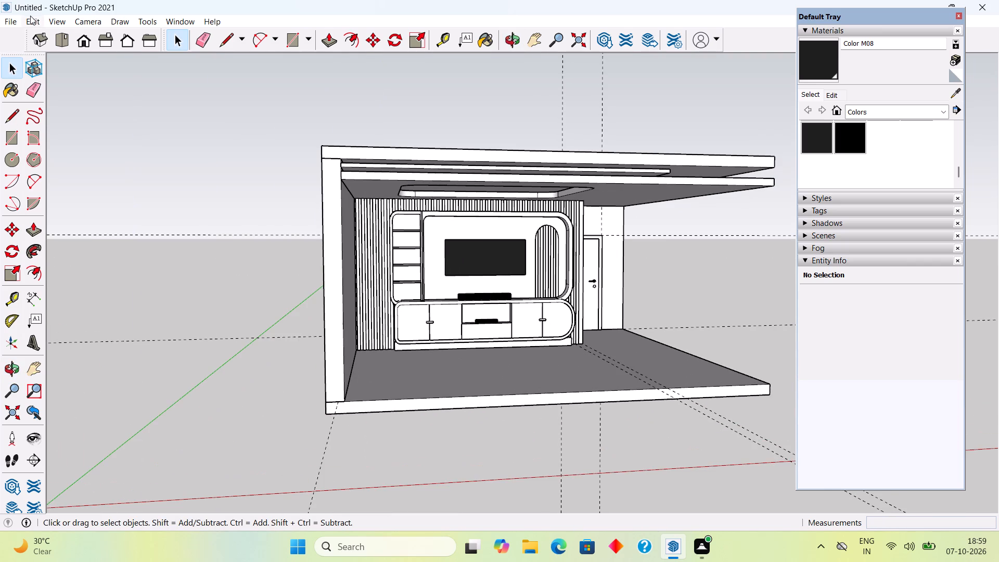
Delete all construction guides from the model.
left_click(30, 16)
left_click(100, 135)
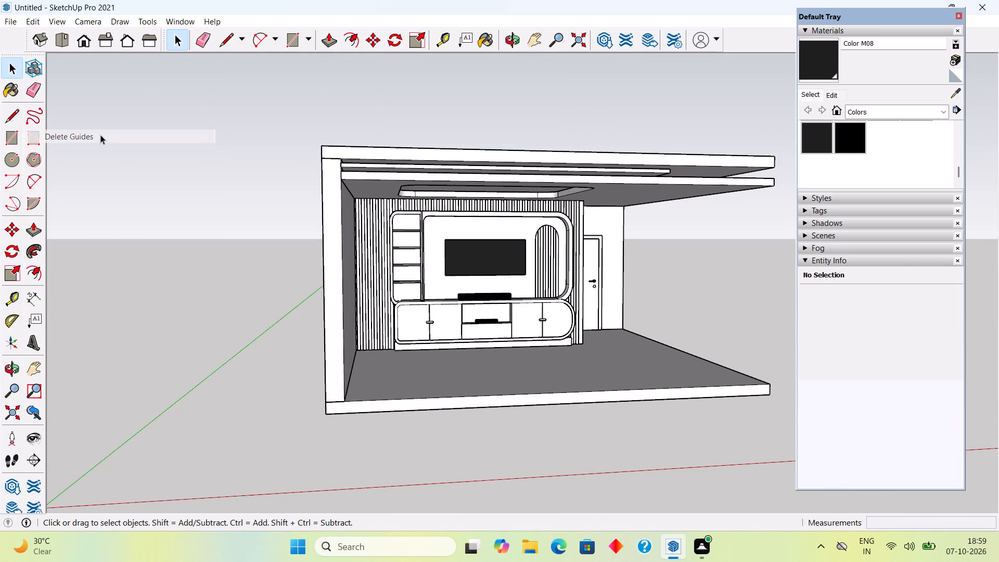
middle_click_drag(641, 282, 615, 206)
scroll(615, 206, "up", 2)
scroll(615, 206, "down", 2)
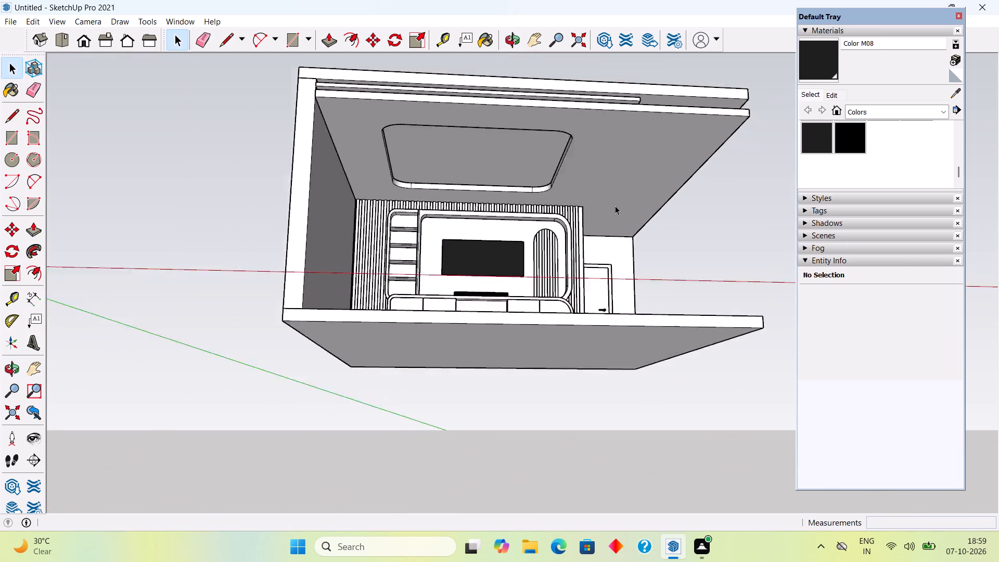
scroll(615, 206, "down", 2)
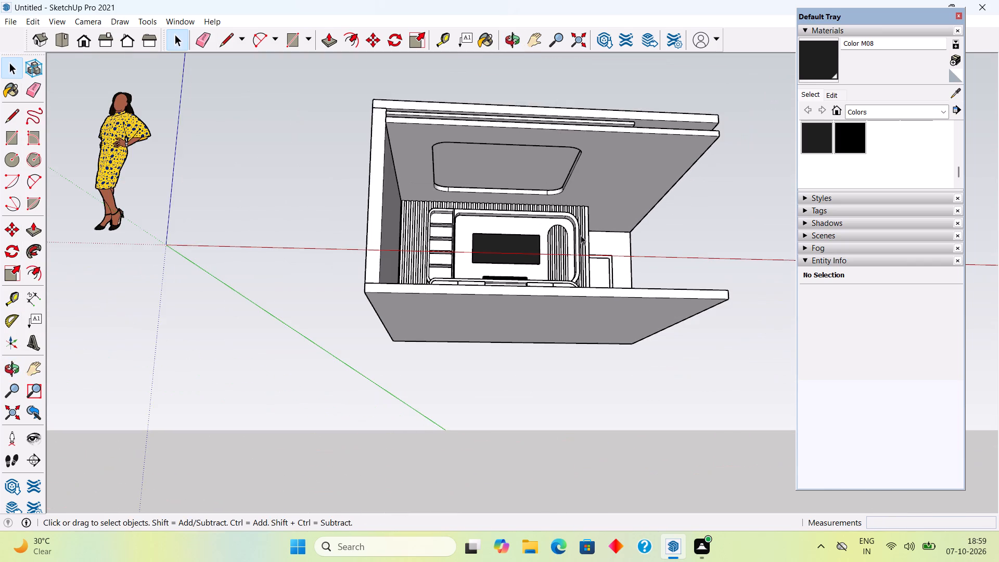
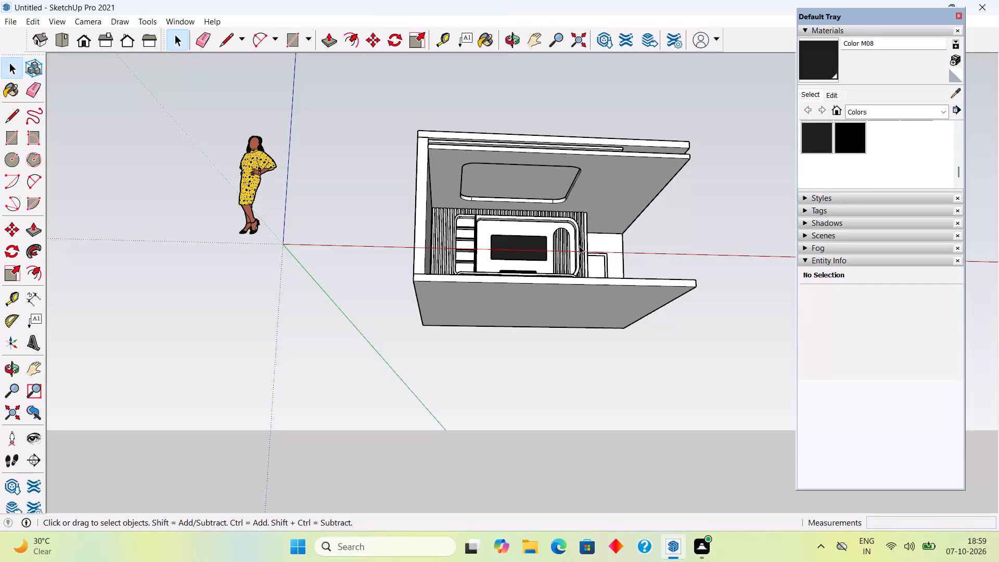
Examine the enclosed room, door wall, ceiling and TV unit from outside, from the side and from the front.
middle_click_drag(531, 199, 400, 278)
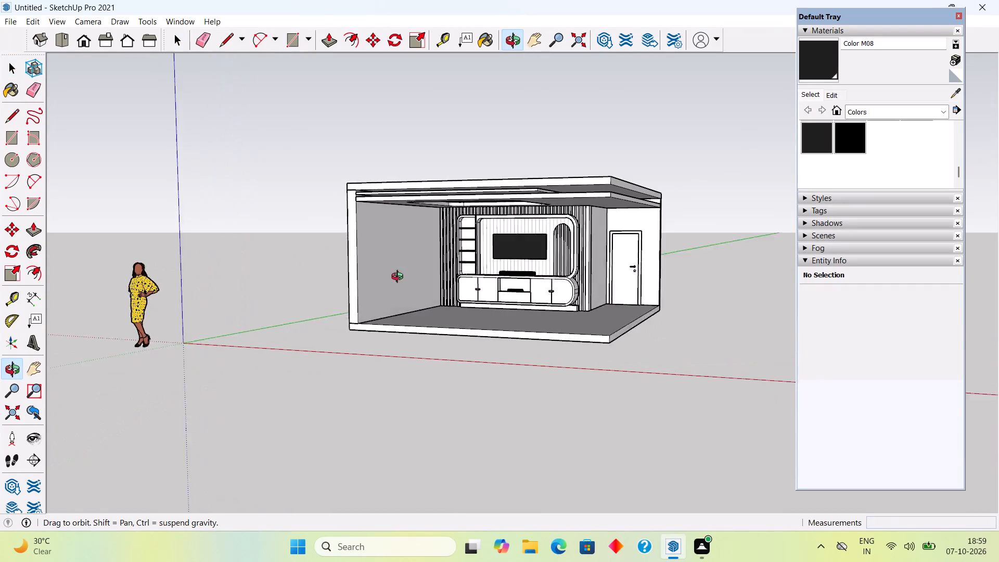
middle_click_drag(400, 278, 308, 267)
scroll(663, 237, "up", 3)
scroll(620, 273, "up", 1)
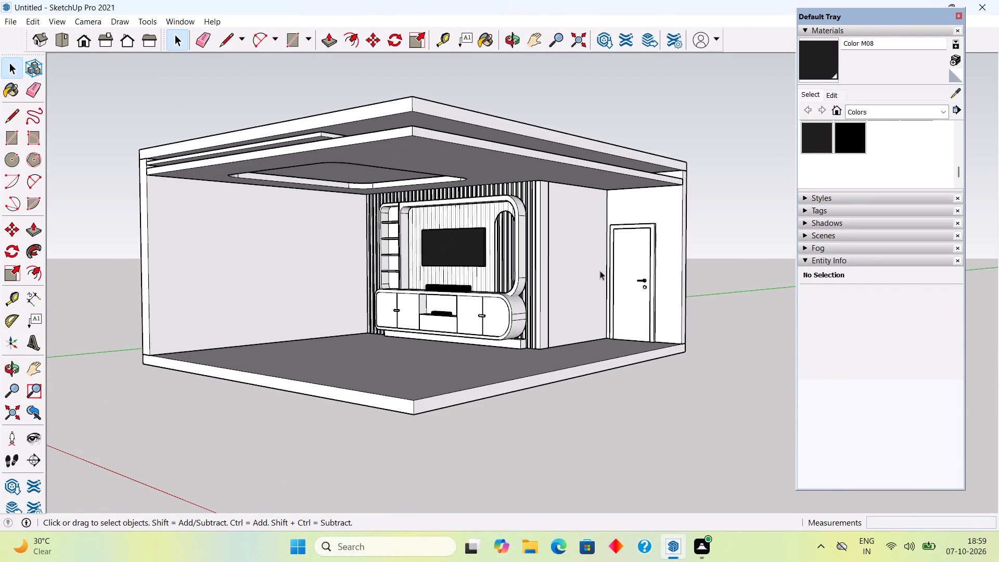
middle_click_drag(591, 261, 707, 236)
scroll(605, 271, "up", 5)
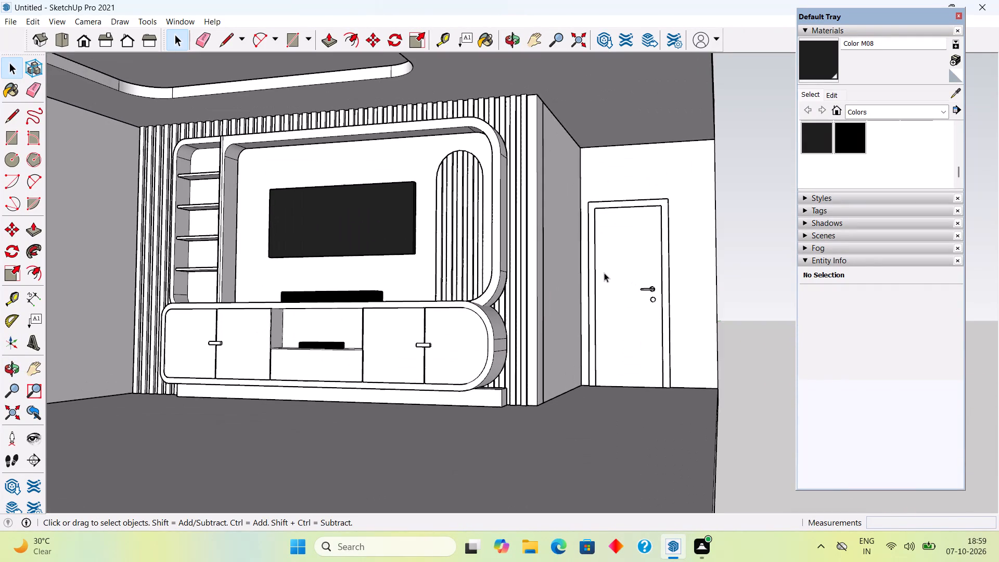
middle_click_drag(560, 300, 633, 326)
scroll(633, 326, "down", 5)
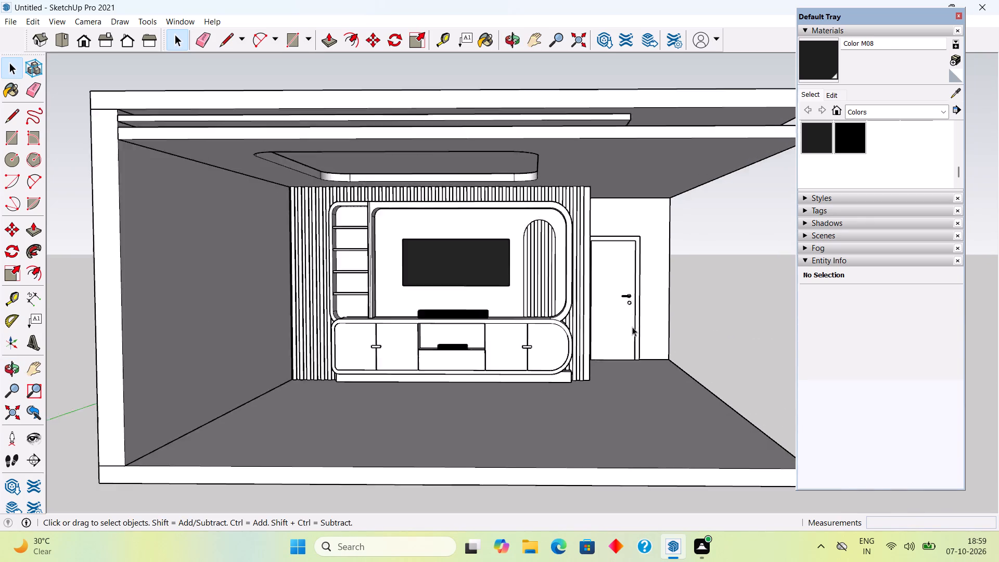
scroll(632, 327, "down", 2)
middle_click_drag(643, 354, 262, 344)
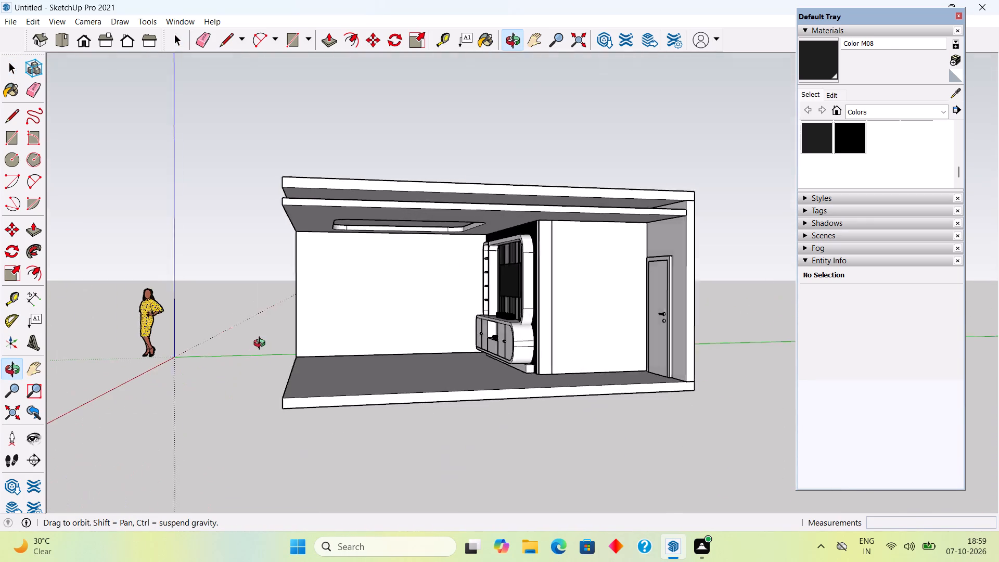
middle_click_drag(262, 344, 644, 342)
scroll(644, 342, "up", 3)
scroll(529, 426, "up", 1)
middle_click_drag(528, 420, 527, 379)
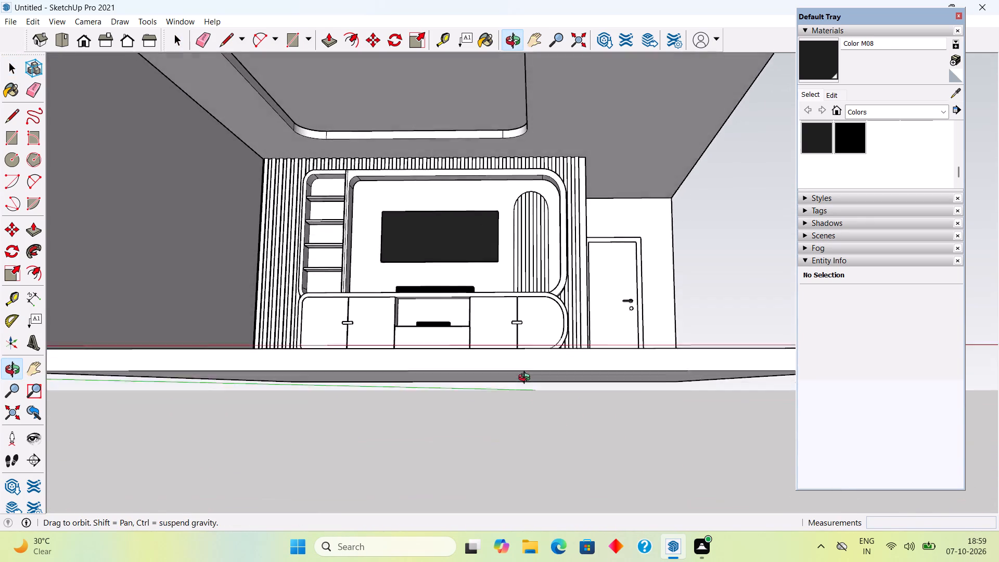
middle_click_drag(527, 379, 545, 394)
scroll(540, 387, "up", 3)
middle_click_drag(536, 189, 559, 269)
scroll(559, 269, "up", 3)
scroll(559, 269, "down", 2)
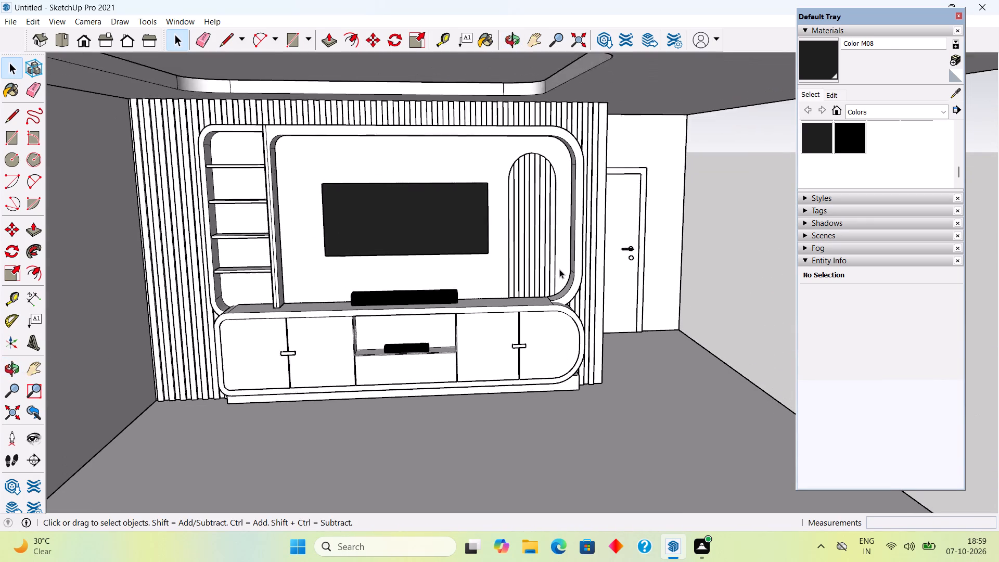
scroll(559, 269, "down", 1)
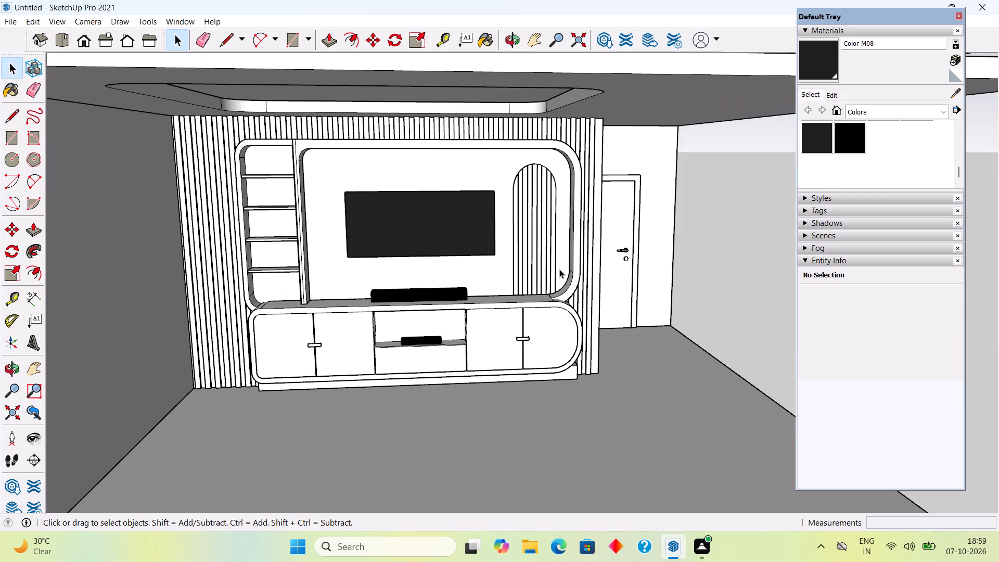
scroll(546, 281, "down", 6)
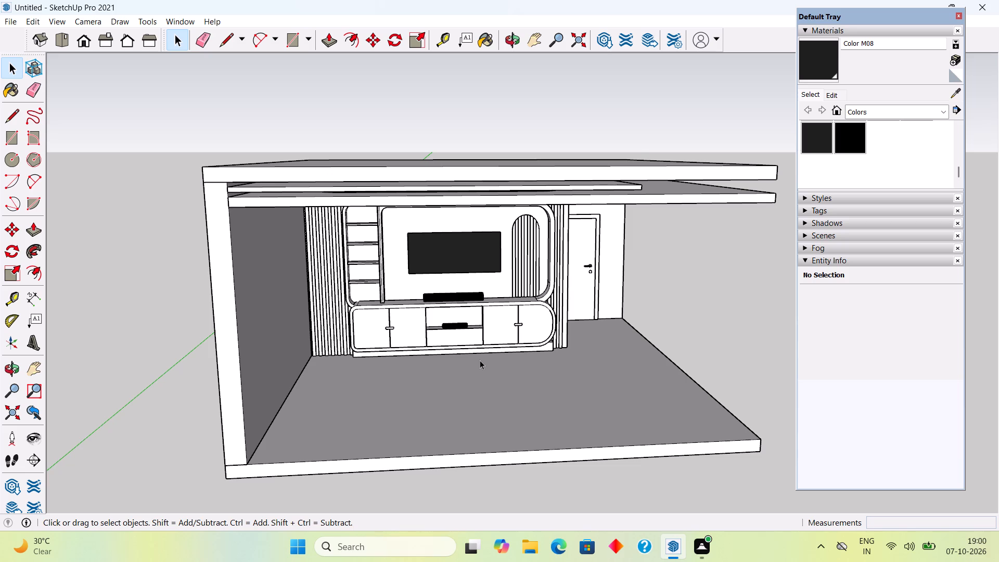
Draw a rectangle about 7 7/16" by 10 13/16" on the console top, between the soundbar and the unit's curved end.
scroll(504, 301, "up", 4)
middle_click_drag(507, 287, 509, 347)
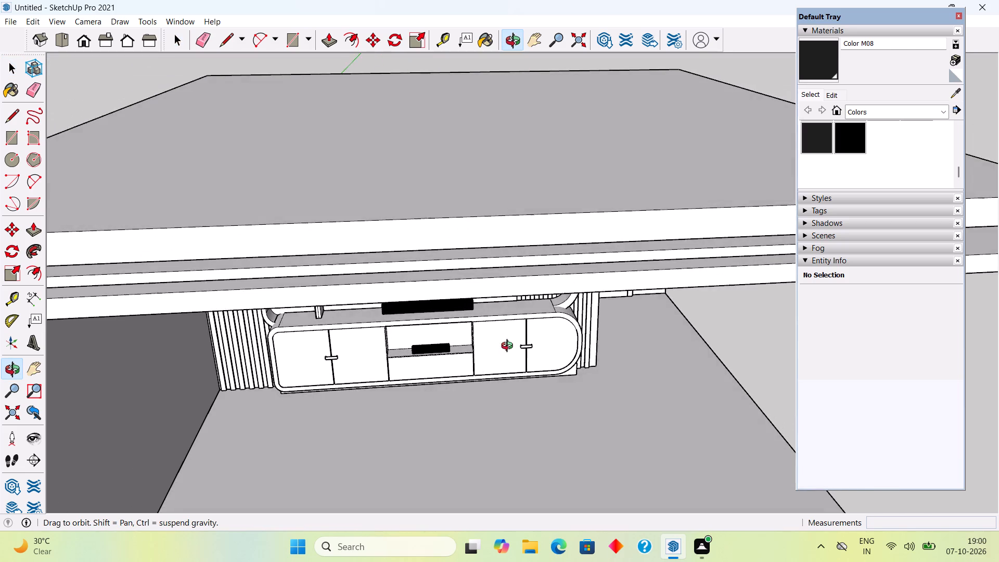
middle_click_drag(509, 347, 497, 302)
scroll(496, 297, "up", 11)
middle_click_drag(524, 316, 524, 371)
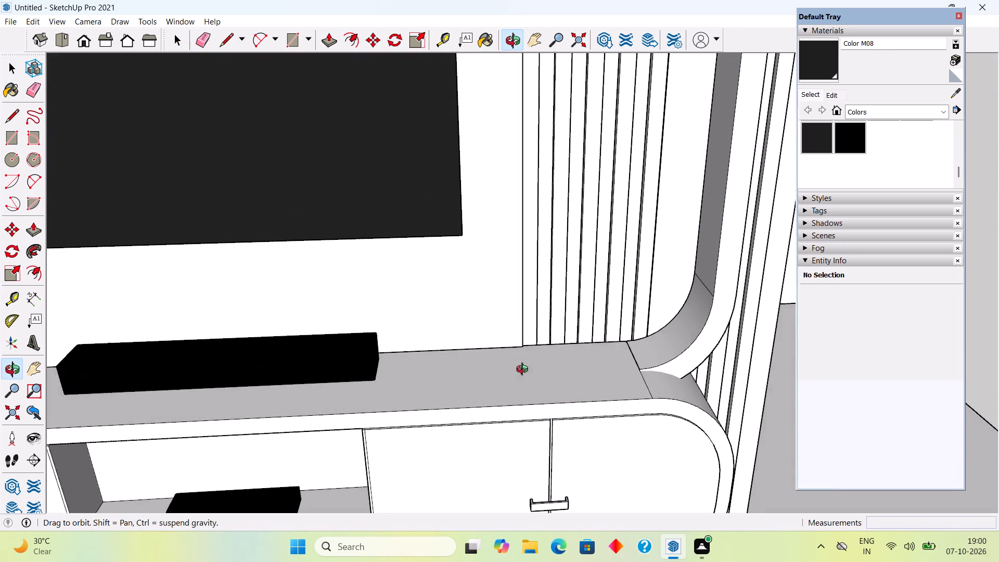
middle_click_drag(524, 371, 524, 372)
scroll(518, 384, "up", 3)
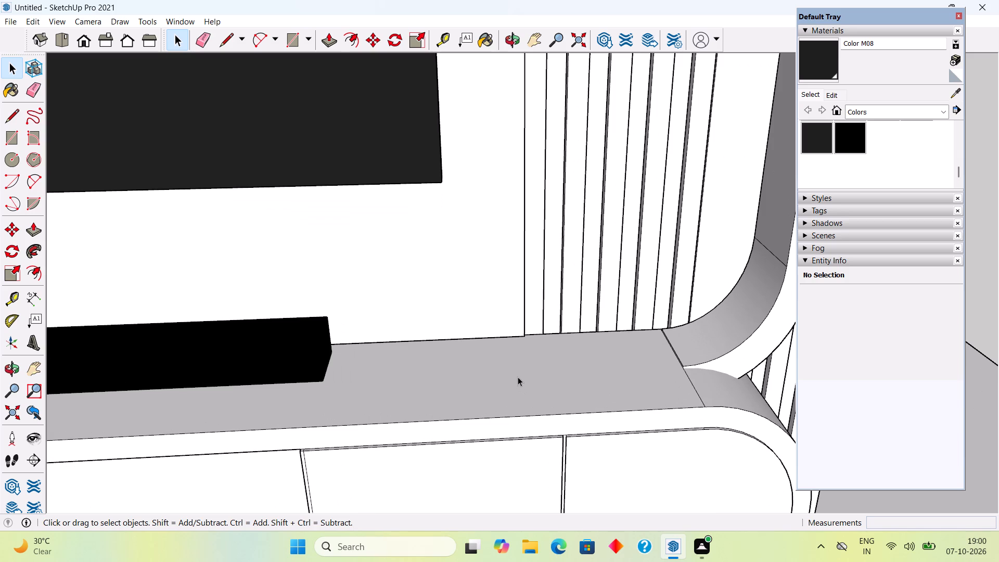
key("r")
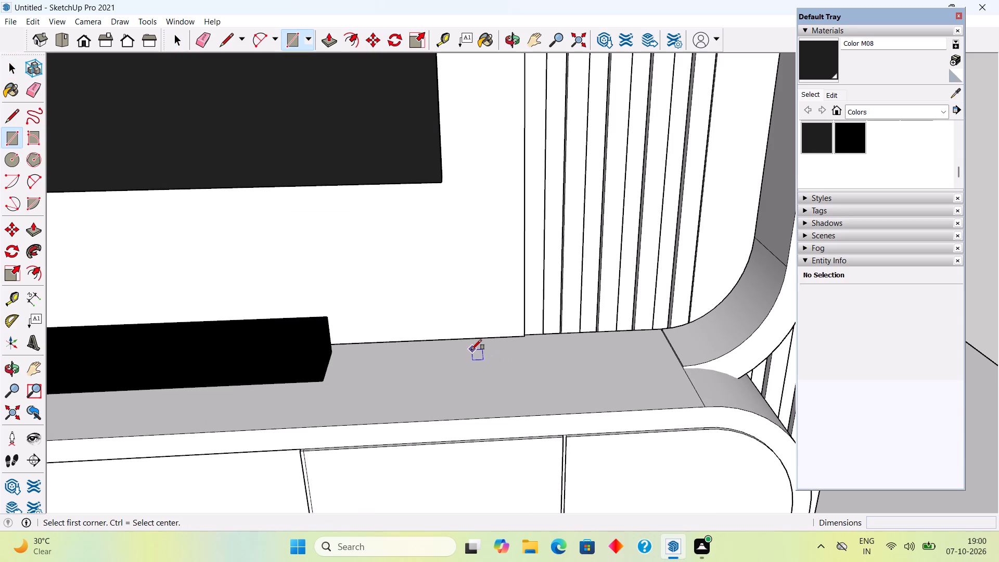
left_click(471, 350)
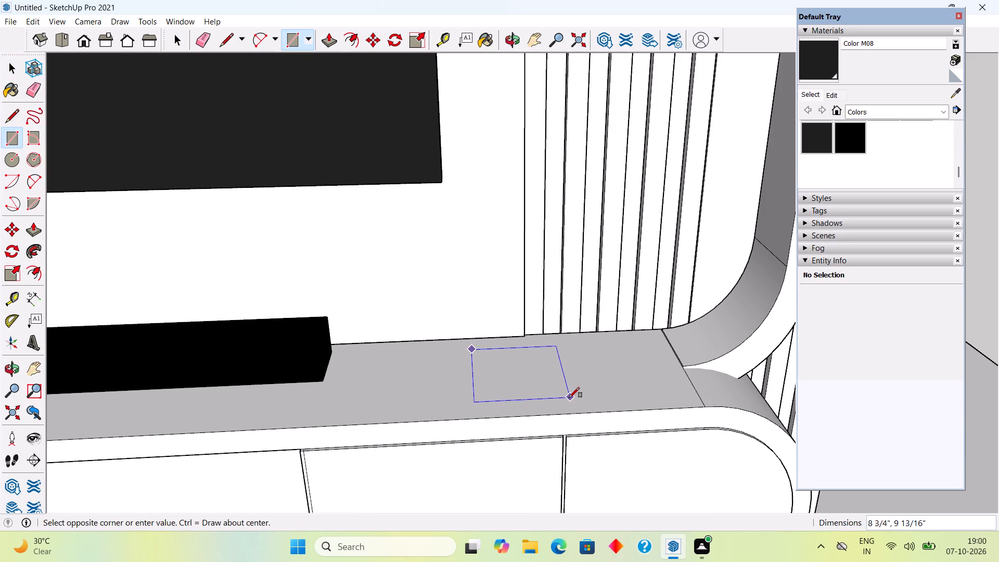
left_click(557, 404)
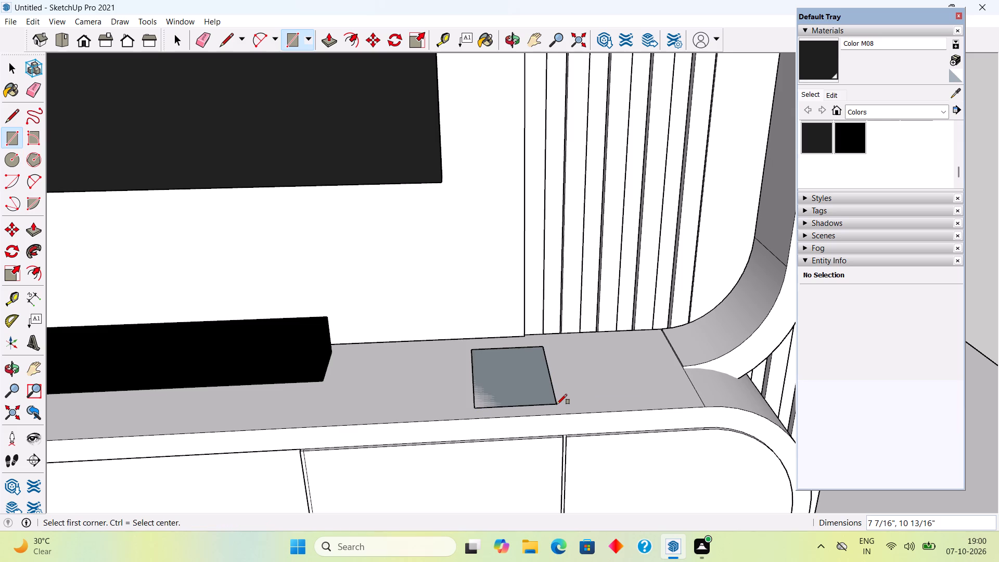
Extrude the console-top rectangle upward about 1 1/4" and make the resulting box a group.
key("p")
left_click(537, 387)
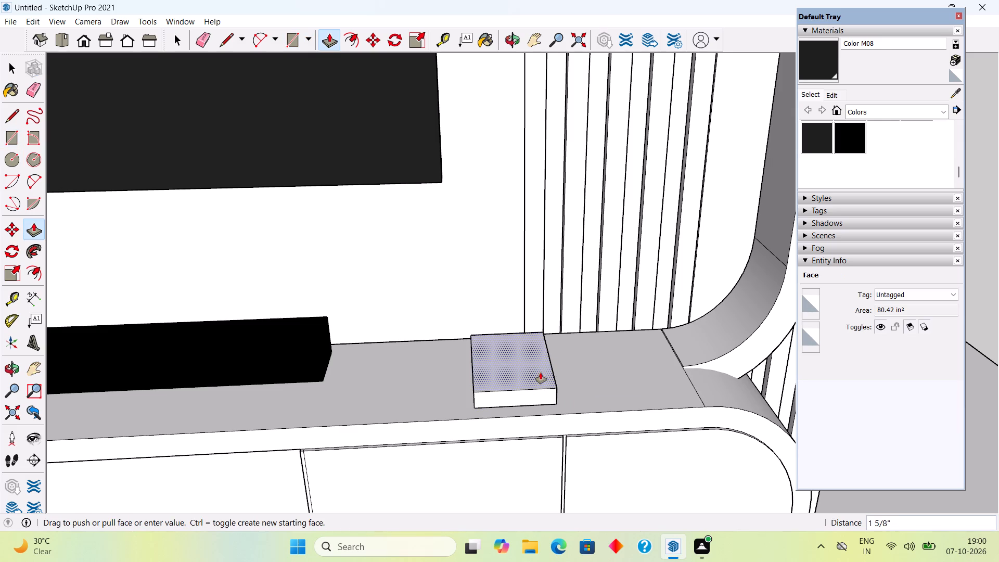
left_click(541, 375)
key("space")
triple_click(541, 375)
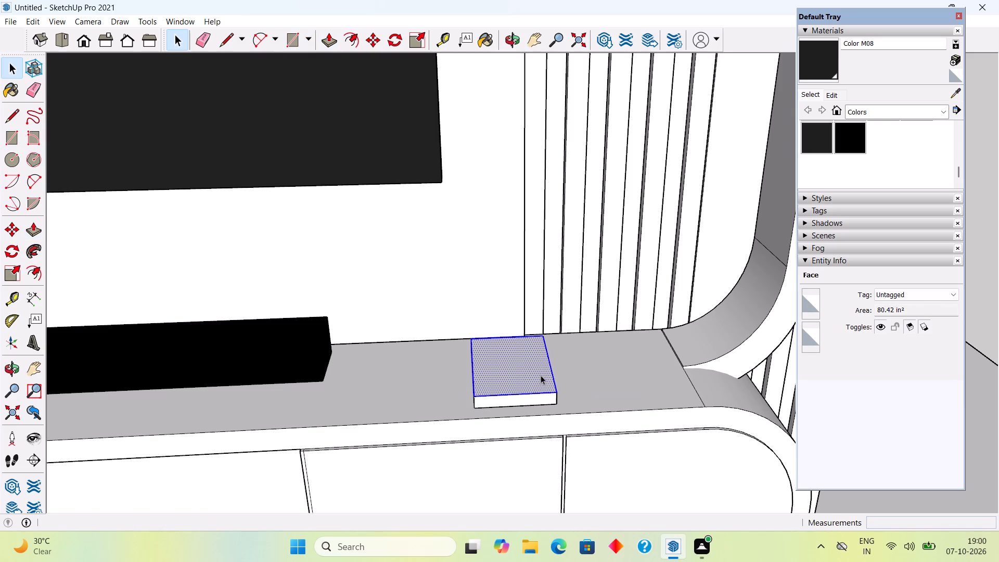
right_click(541, 375)
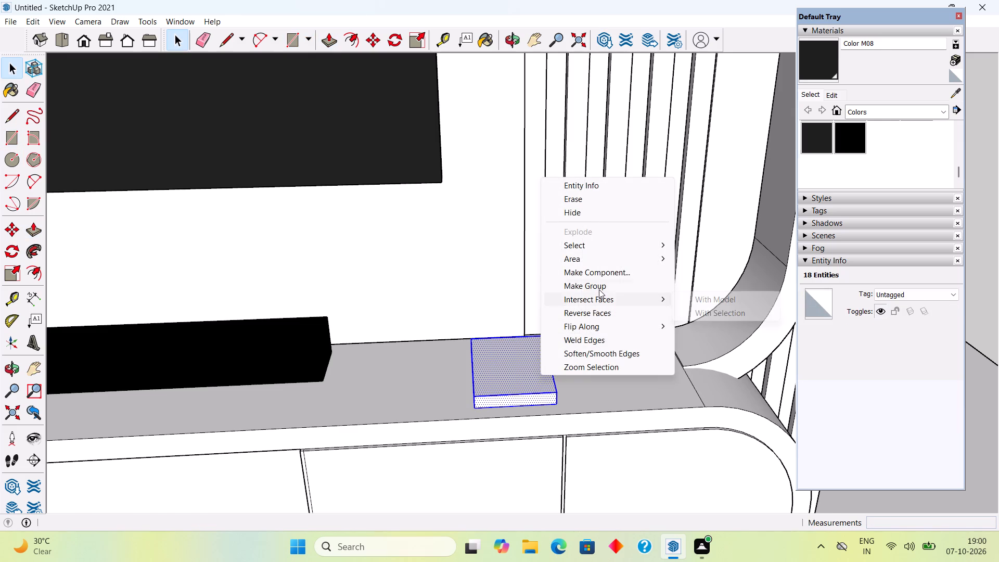
left_click(599, 289)
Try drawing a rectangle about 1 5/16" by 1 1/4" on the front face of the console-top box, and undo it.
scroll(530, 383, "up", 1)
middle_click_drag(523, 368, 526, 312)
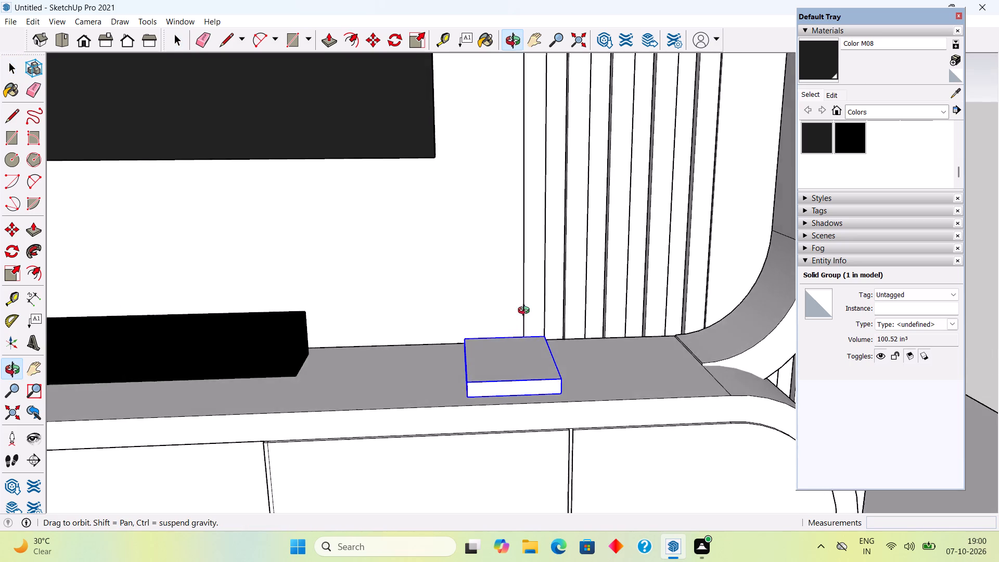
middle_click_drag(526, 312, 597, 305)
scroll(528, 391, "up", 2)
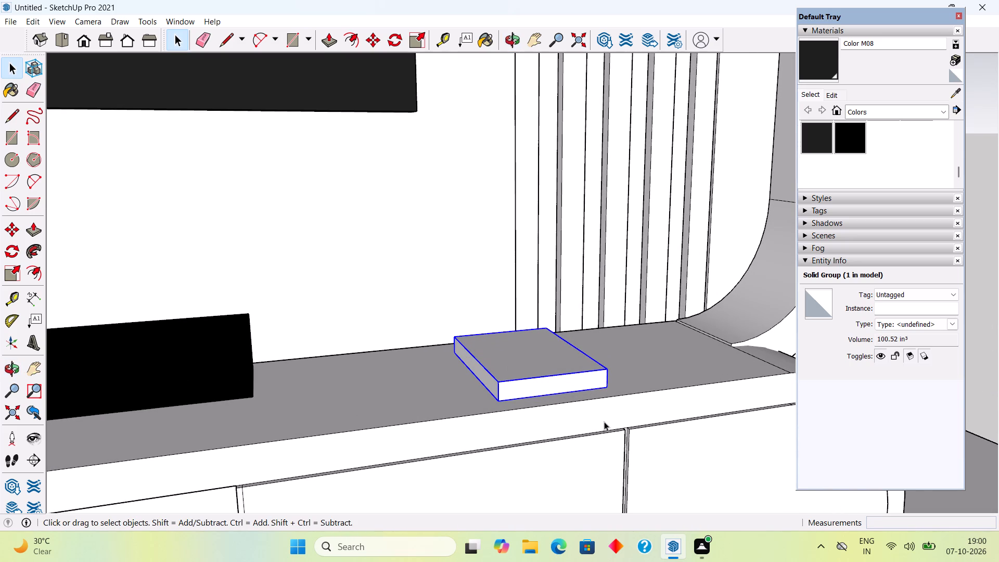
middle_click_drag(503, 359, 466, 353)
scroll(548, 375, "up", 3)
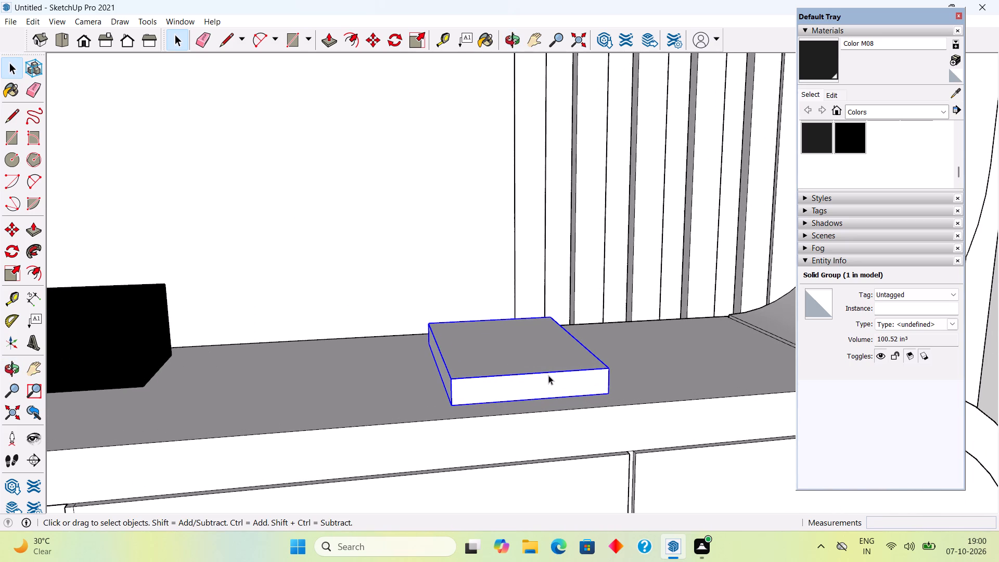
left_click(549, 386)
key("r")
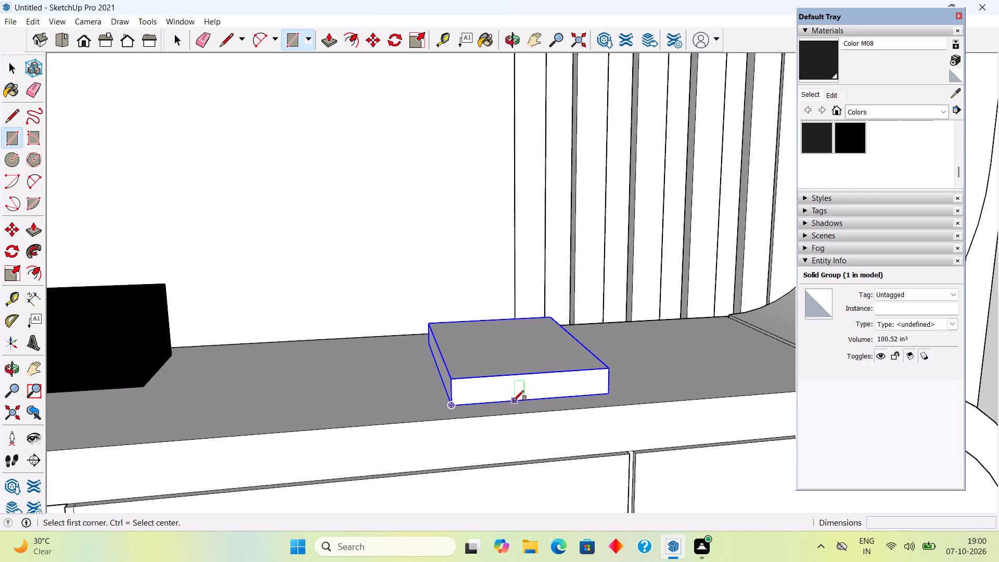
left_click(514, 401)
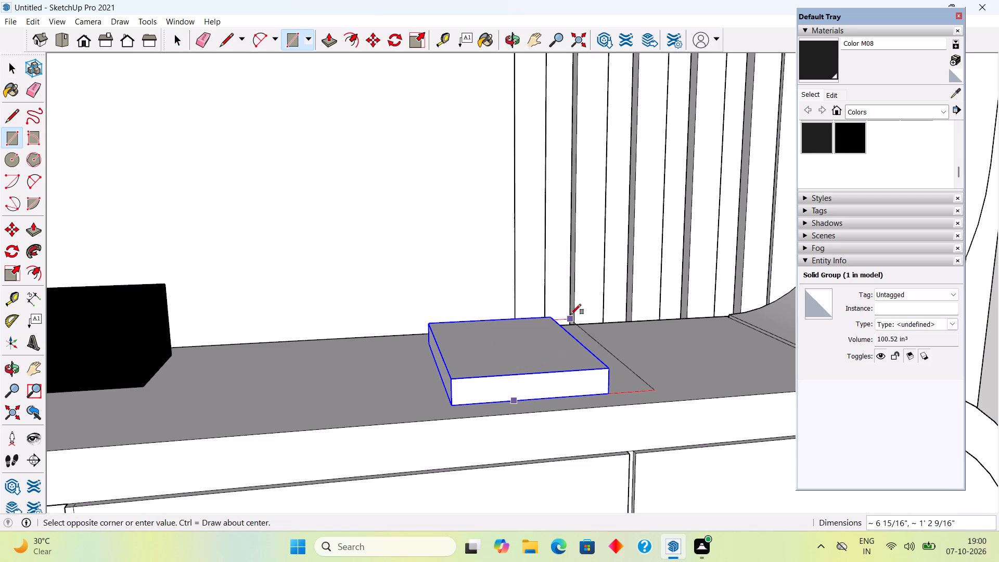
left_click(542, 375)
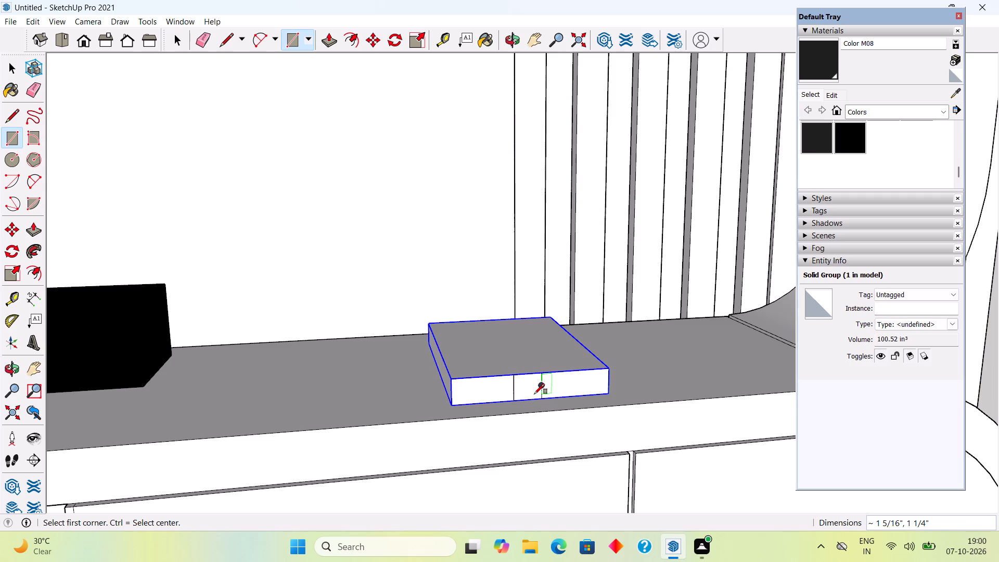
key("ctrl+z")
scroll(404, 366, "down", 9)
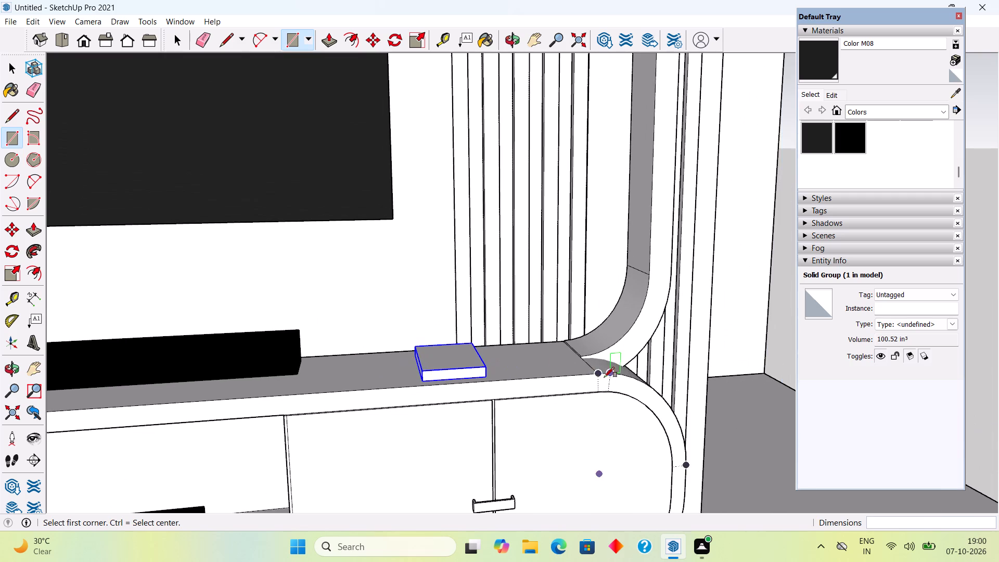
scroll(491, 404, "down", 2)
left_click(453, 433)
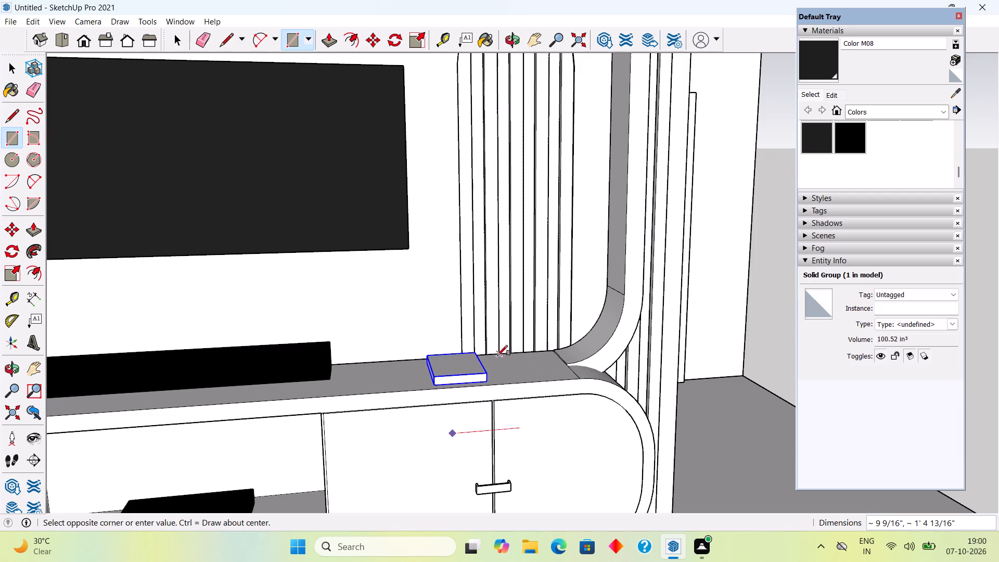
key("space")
Deselect the box and examine its placement on the console beside the soundbar from wider and closer views.
scroll(399, 406, "down", 5)
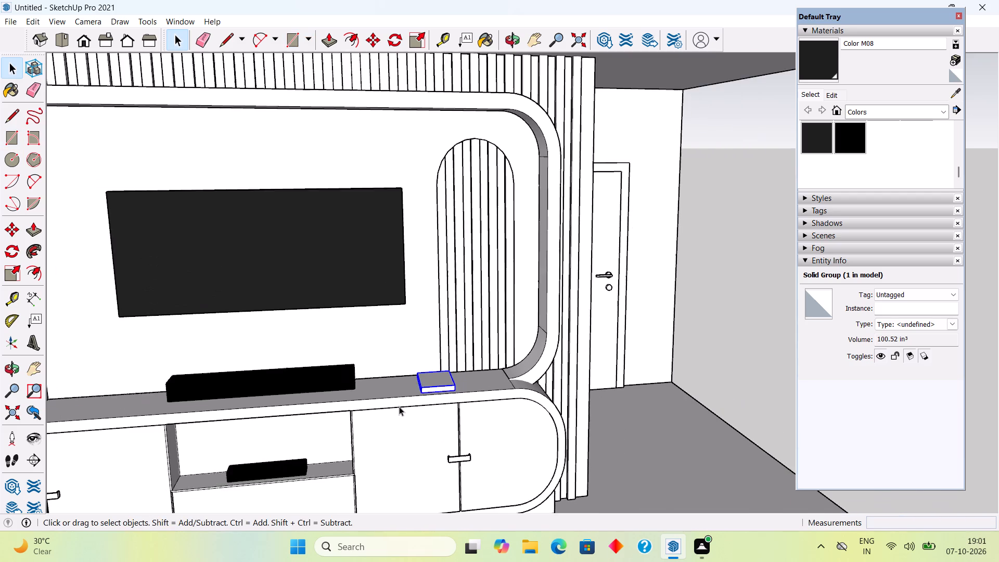
scroll(399, 406, "down", 7)
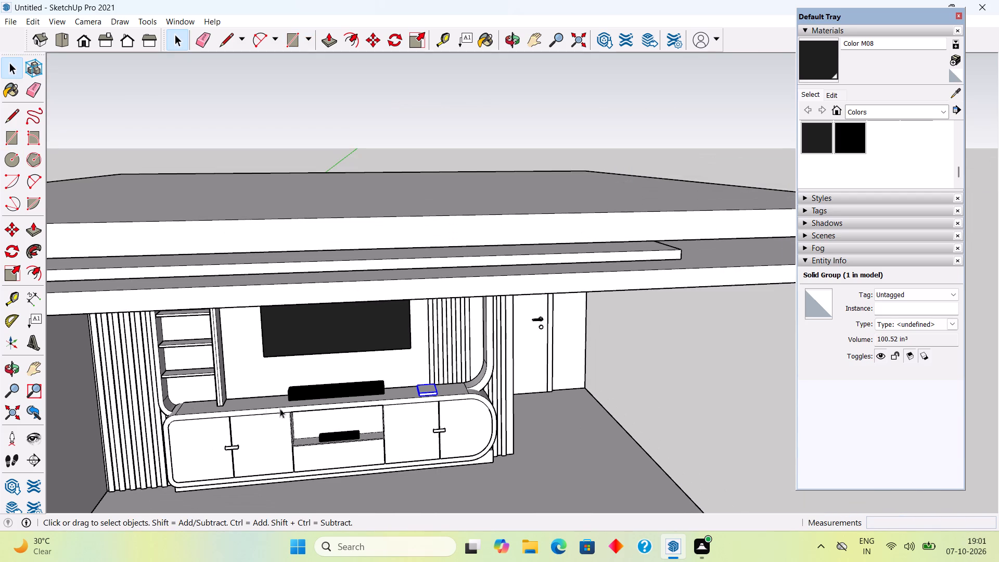
scroll(228, 398, "down", 2)
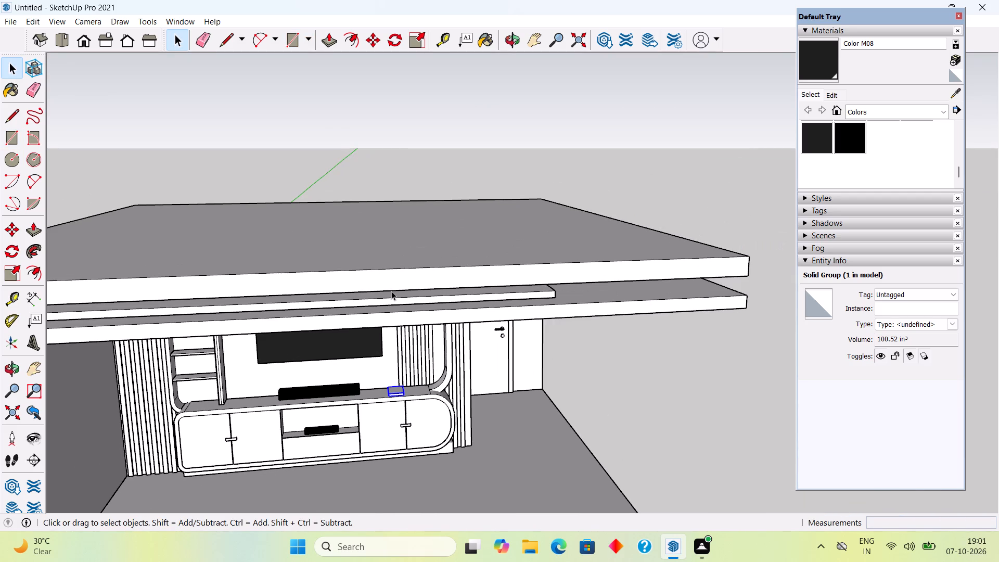
left_click(607, 356)
scroll(432, 395, "up", 4)
middle_click_drag(410, 389, 382, 354)
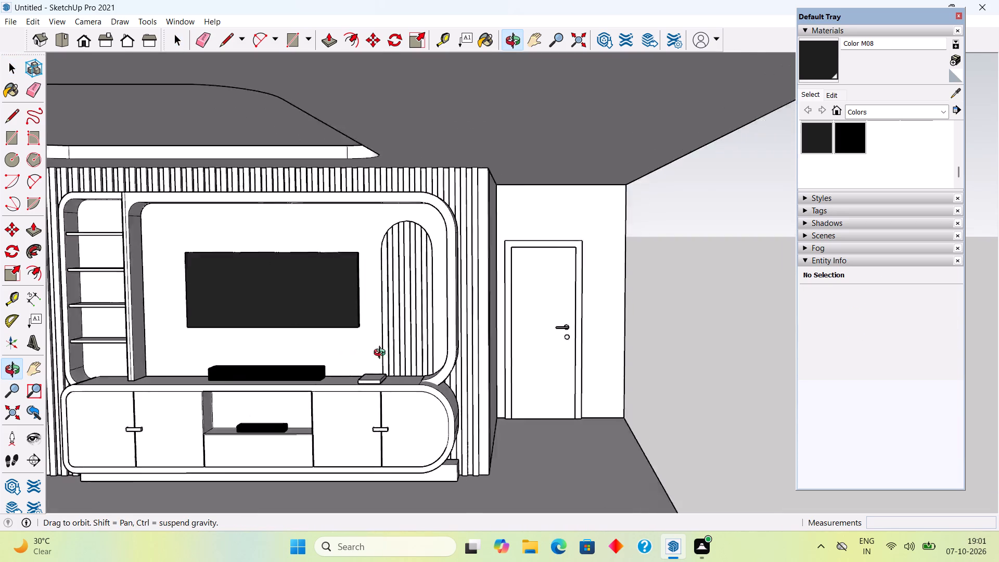
middle_click_drag(382, 354, 463, 359)
scroll(464, 360, "down", 1)
scroll(189, 381, "up", 5)
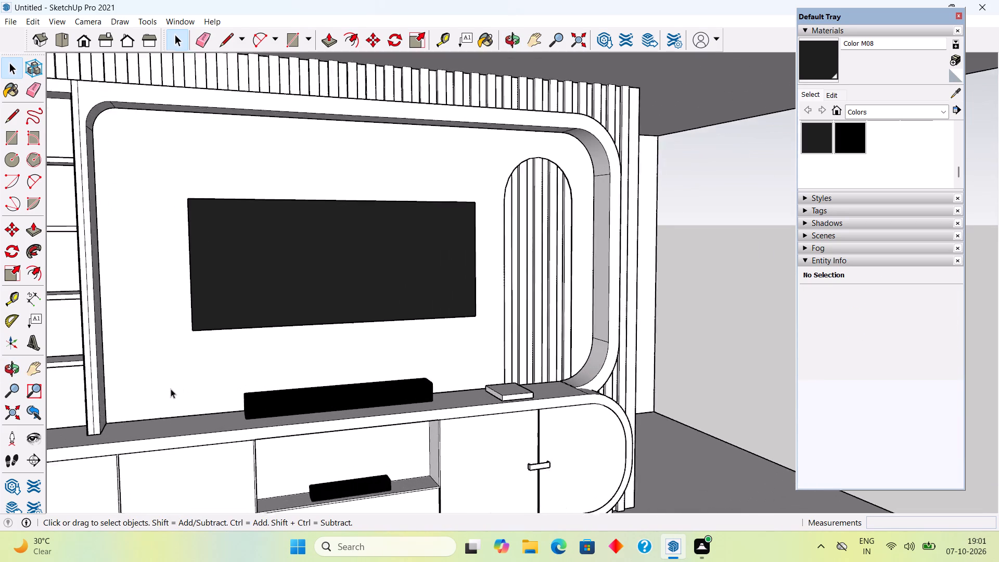
scroll(171, 389, "up", 3)
scroll(168, 391, "down", 2)
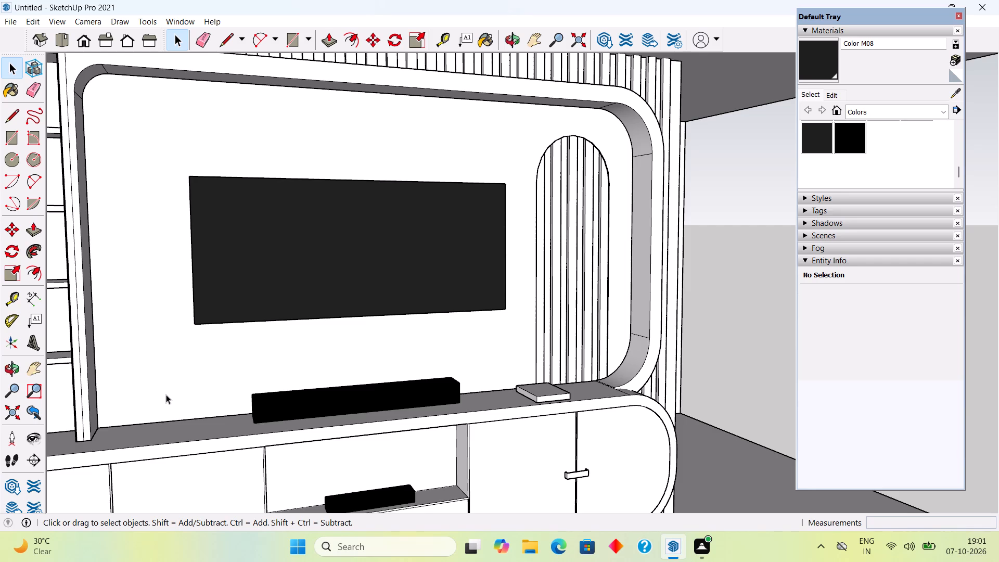
Examine the whole room and the open floor area in front of the TV unit from outside views.
scroll(167, 400, "down", 5)
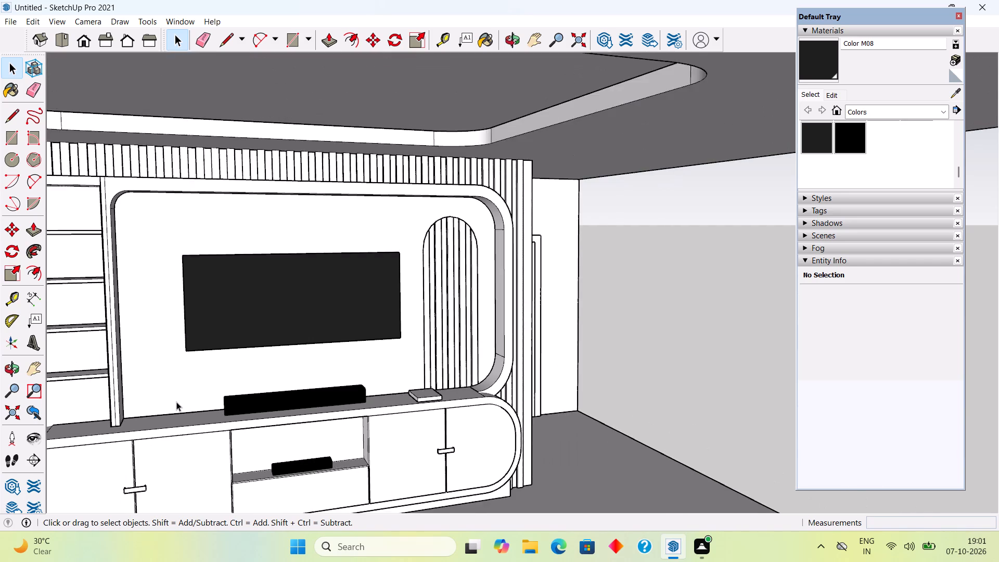
scroll(334, 316, "down", 10)
middle_click_drag(353, 338, 282, 381)
scroll(313, 417, "up", 1)
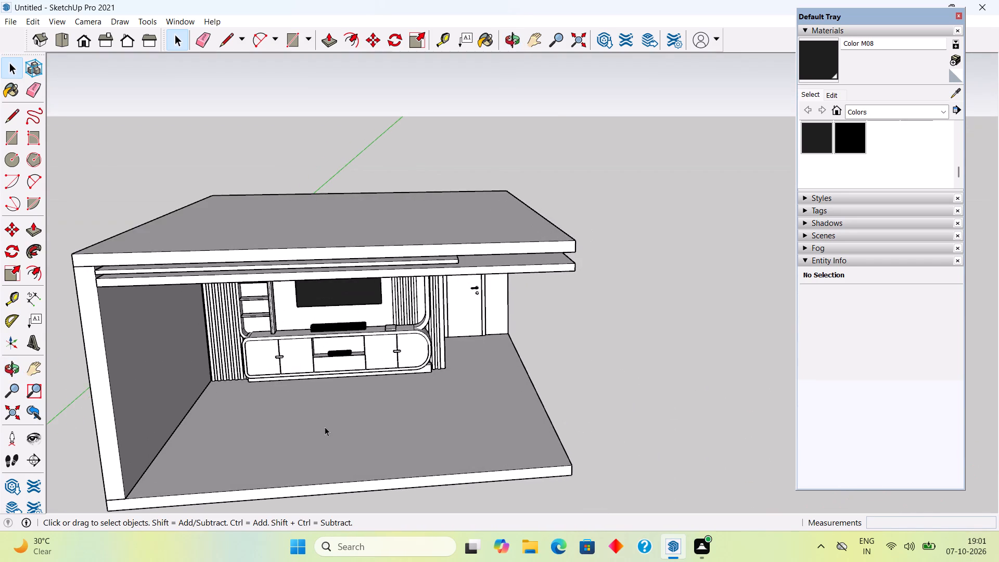
scroll(328, 428, "up", 3)
middle_click_drag(362, 367, 387, 361)
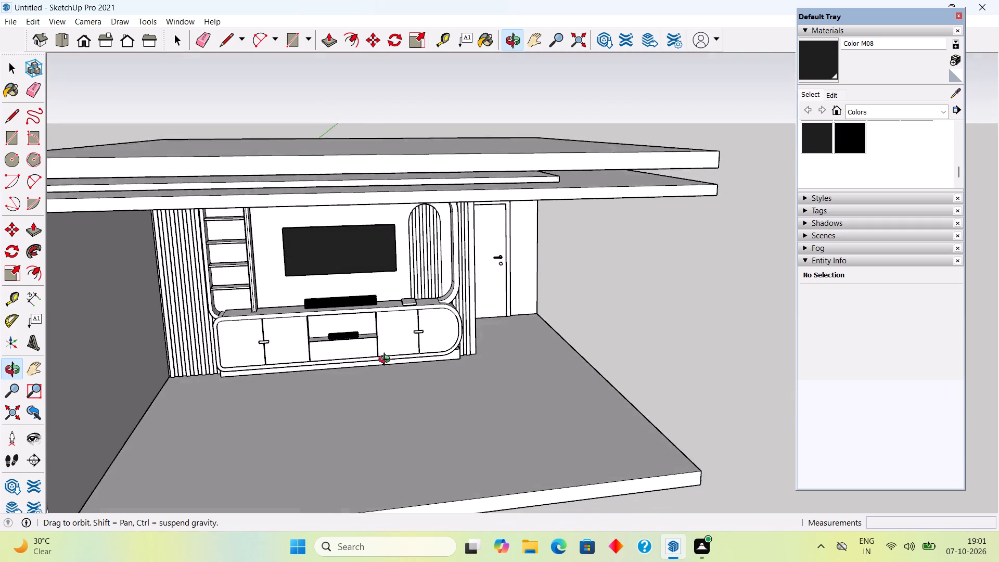
middle_click_drag(387, 361, 387, 346)
left_click(474, 437)
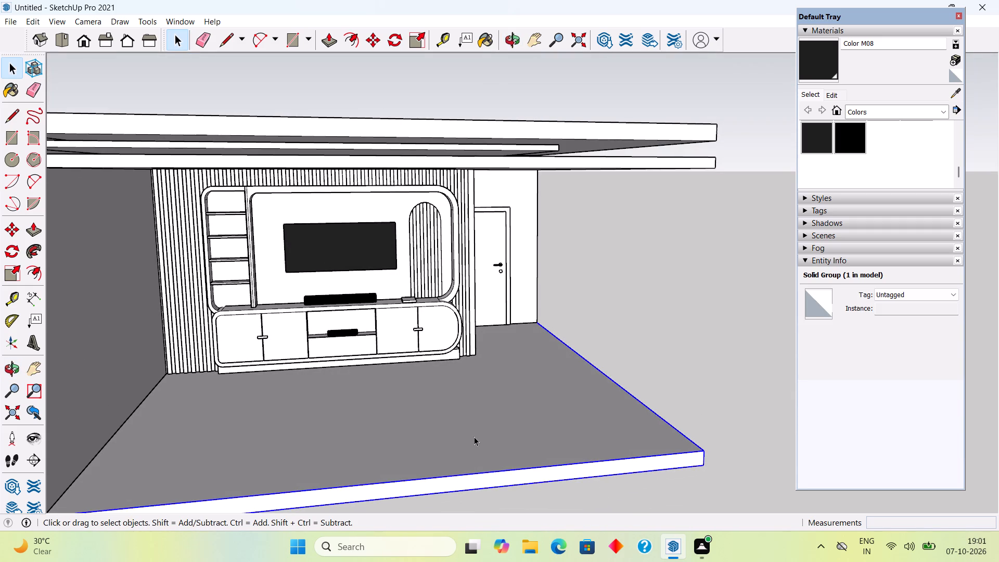
left_click(610, 299)
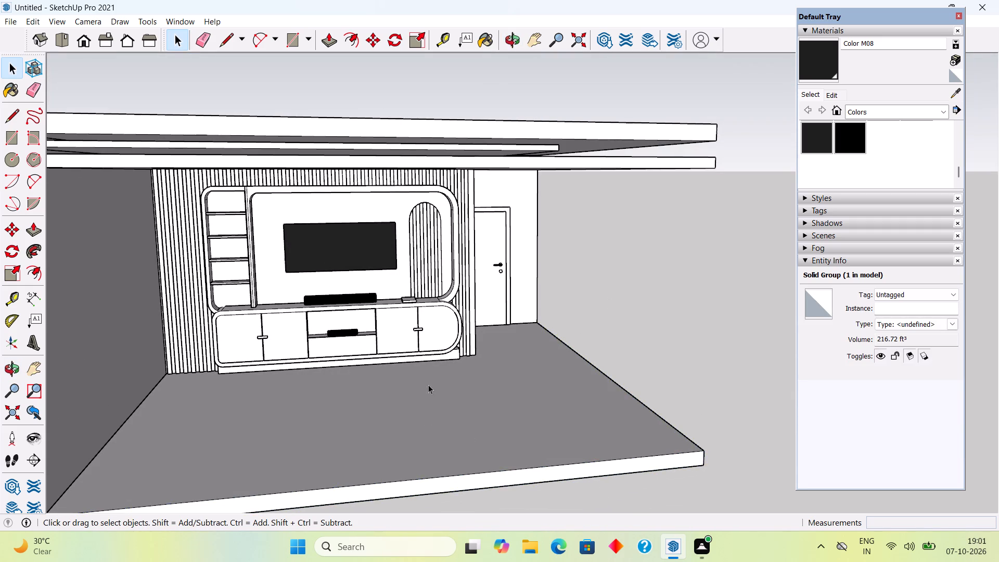
middle_click_drag(354, 388, 347, 441)
scroll(347, 441, "down", 3)
scroll(330, 319, "down", 5)
scroll(332, 431, "up", 7)
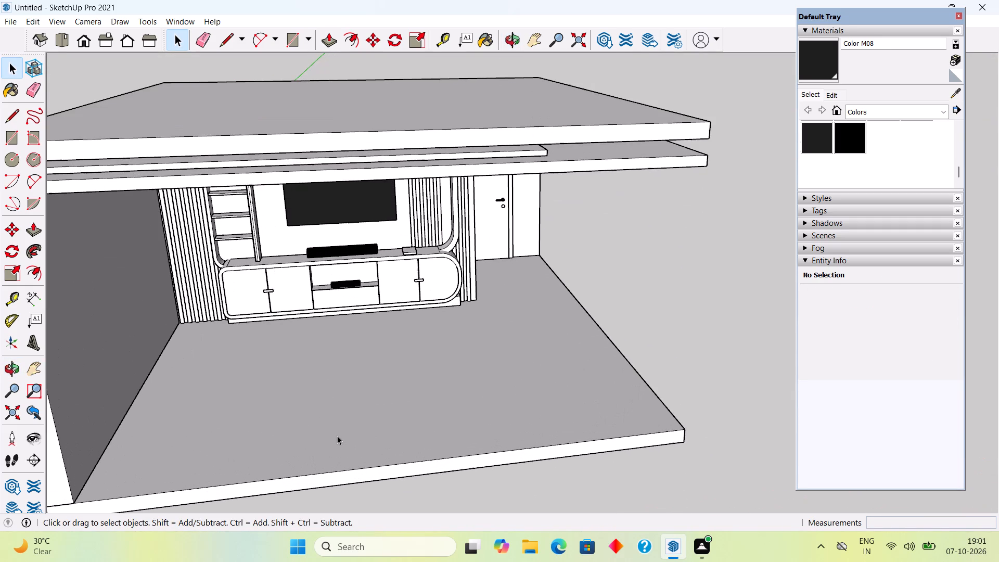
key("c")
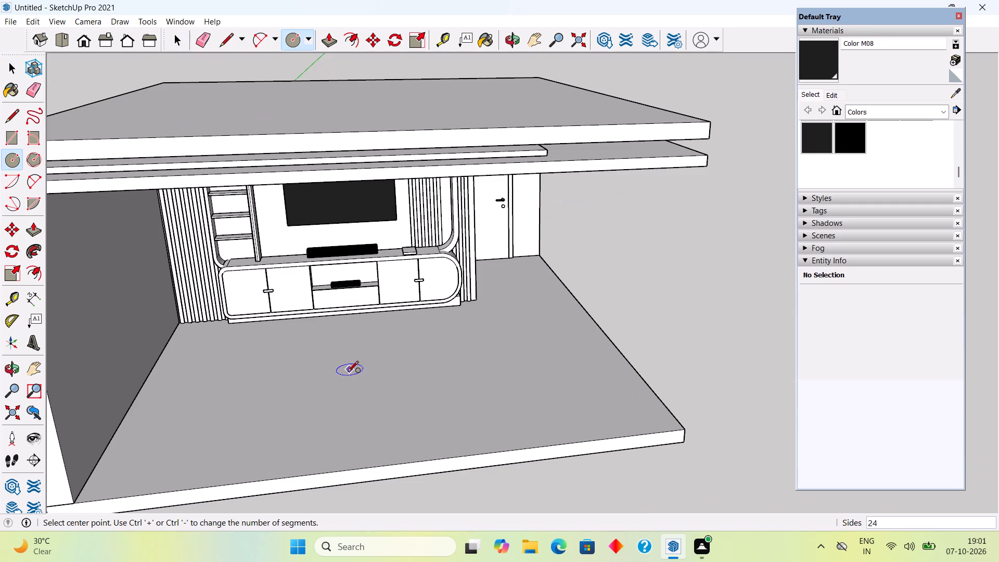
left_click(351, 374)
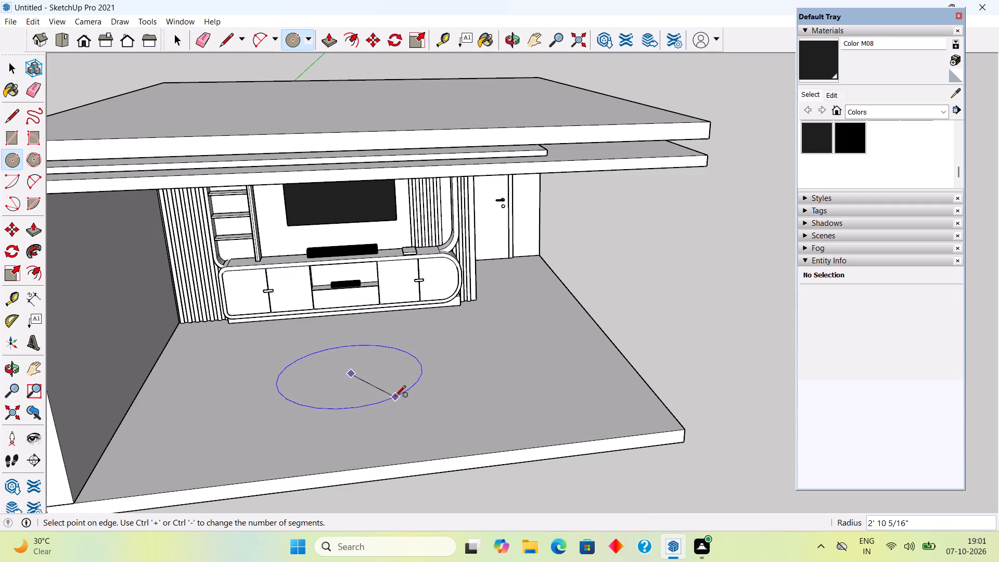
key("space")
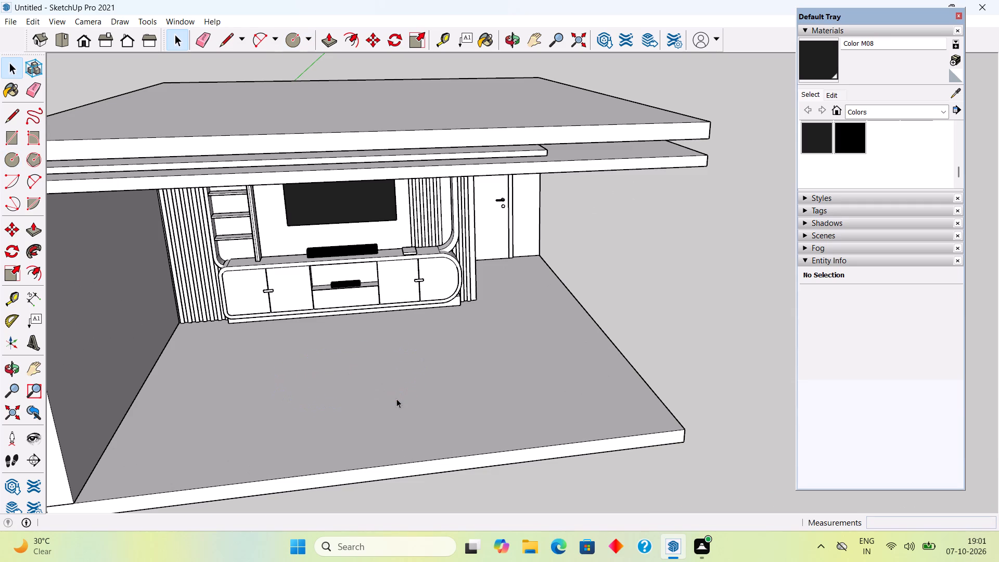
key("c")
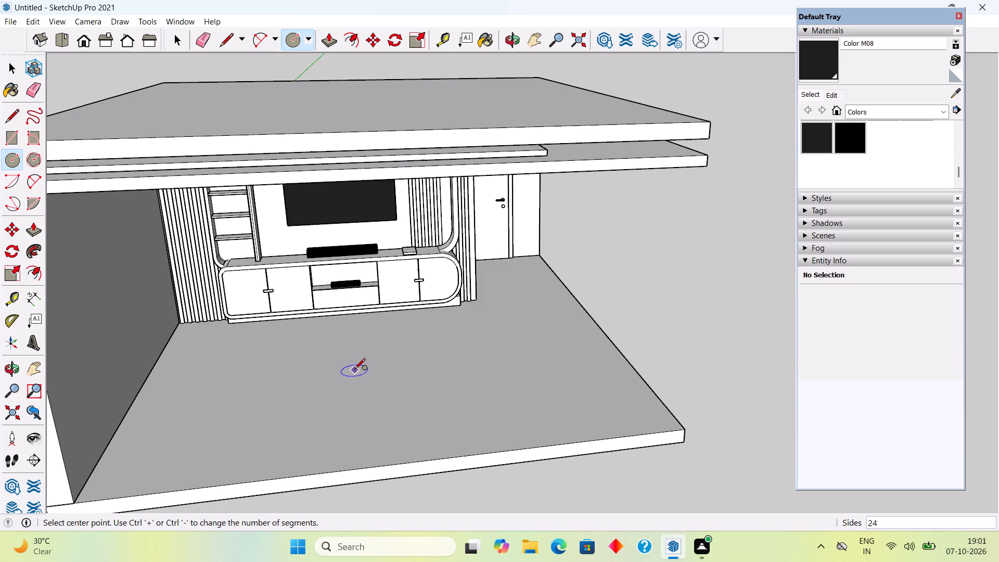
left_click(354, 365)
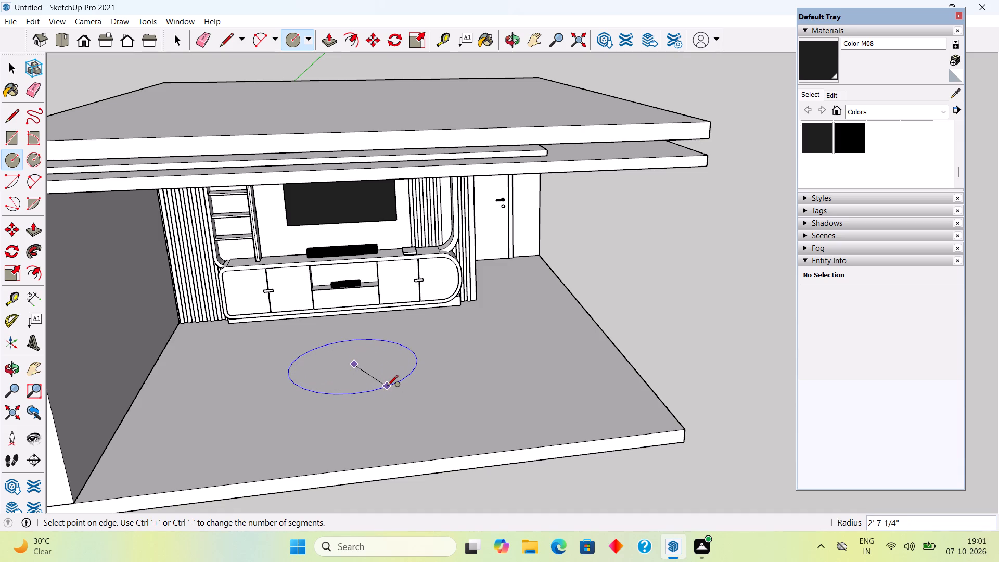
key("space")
Draw a circle of about 2' 1 13/16" radius on the floor before the TV unit and extrude it up about 1' 3 1/2".
key("c")
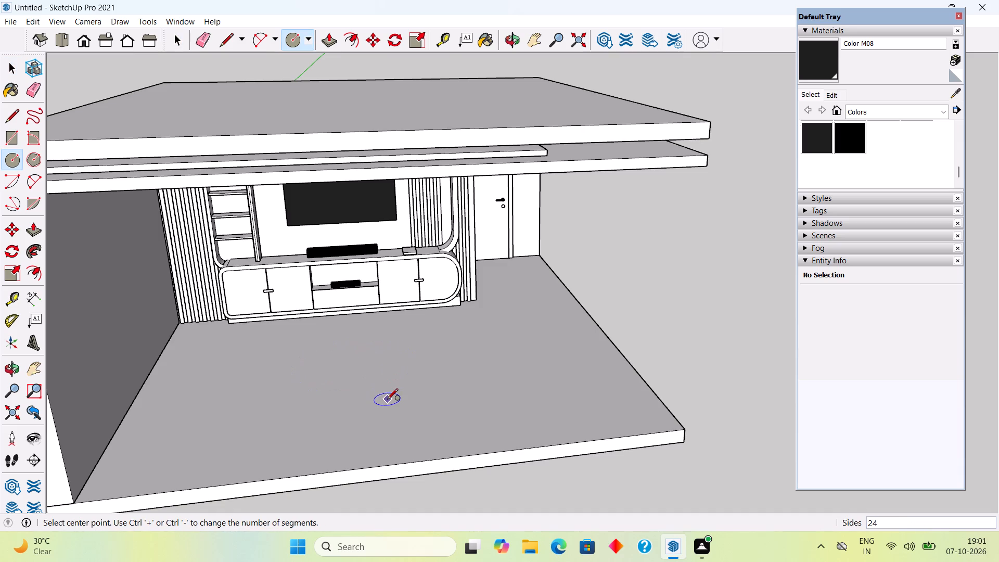
left_click(353, 380)
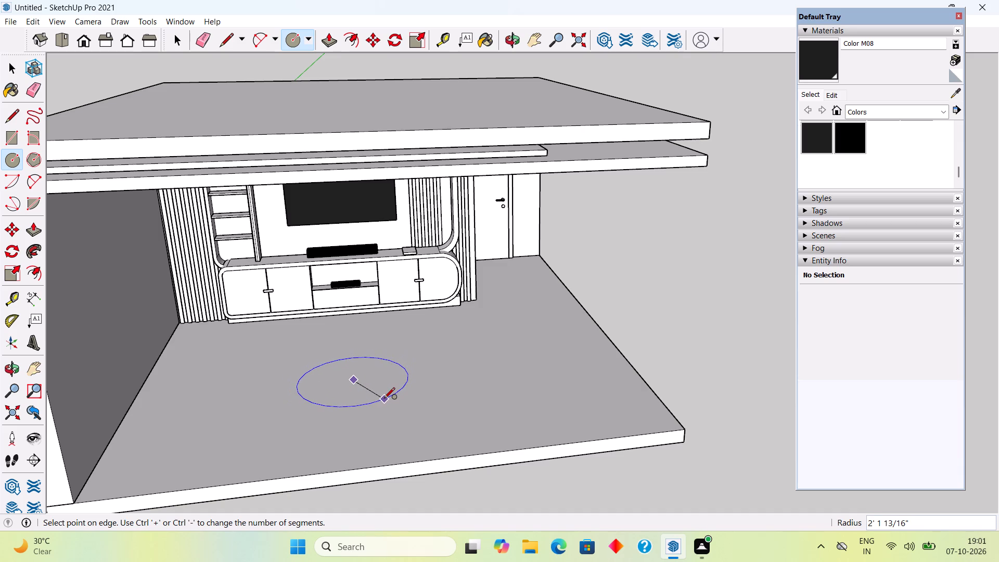
left_click(384, 399)
key("p")
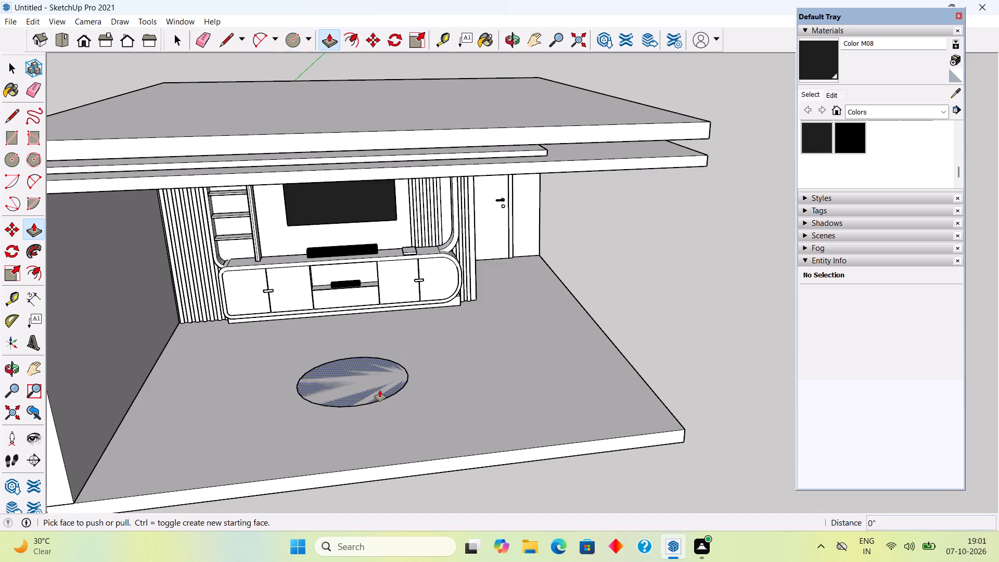
left_click(380, 390)
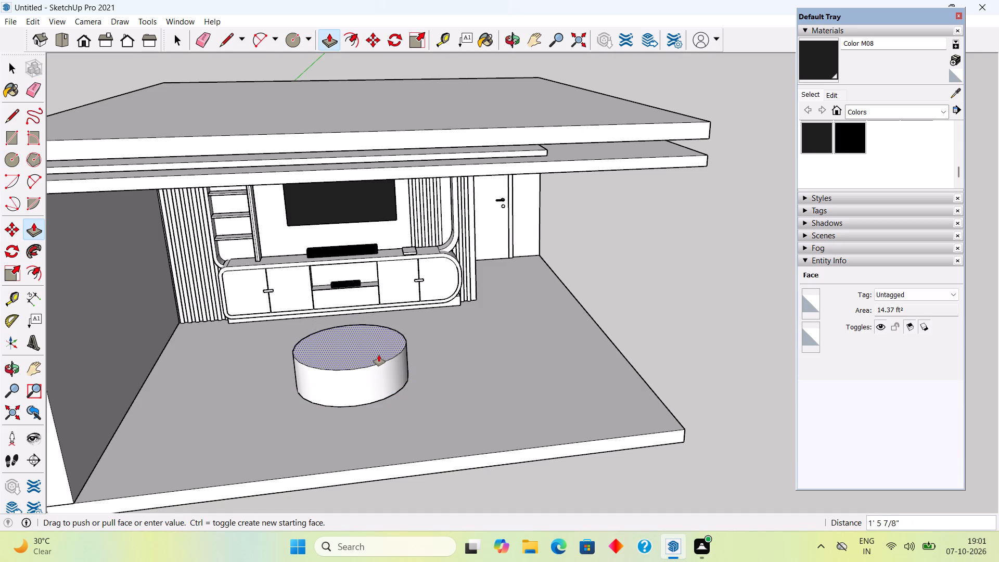
left_click(379, 360)
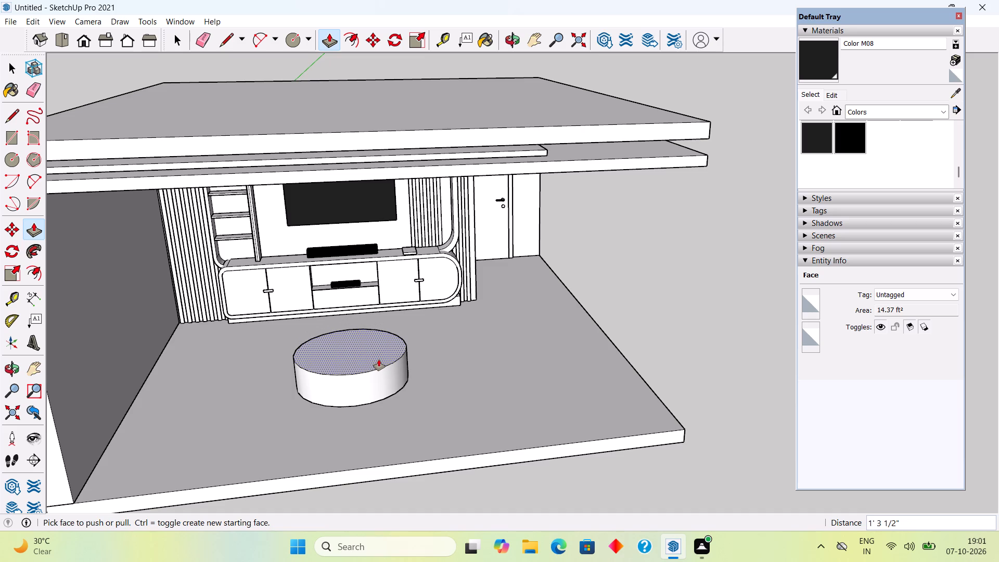
Extrude the cylinder's top face upward another 5 1/4" or so from a new starting face, forming a separate upper band.
left_click(379, 360)
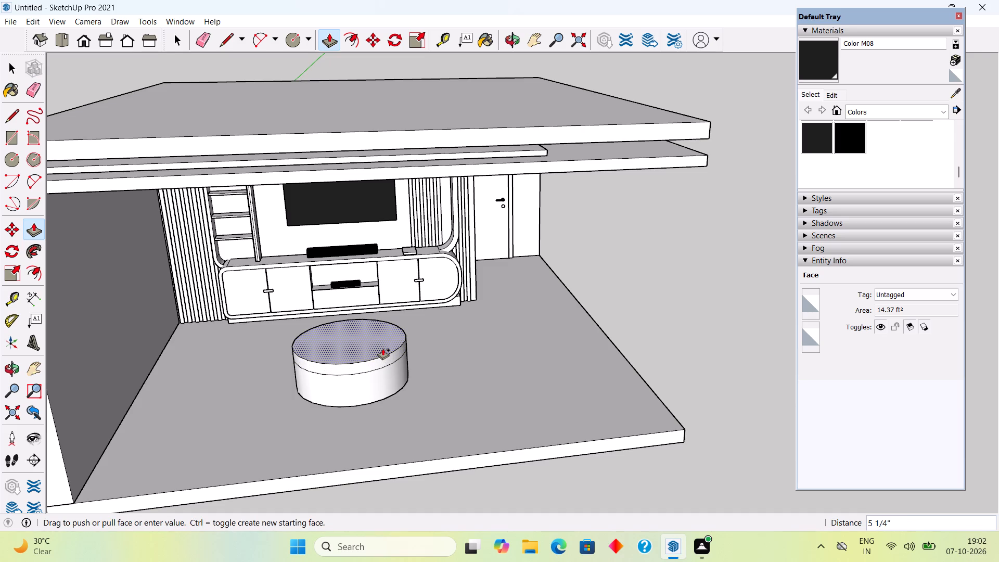
left_click(383, 349)
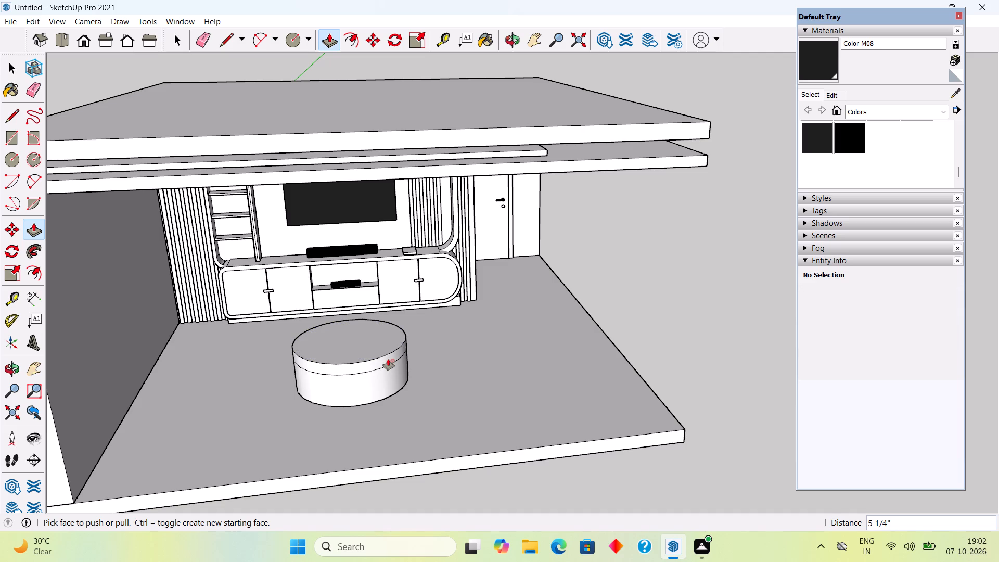
key("space")
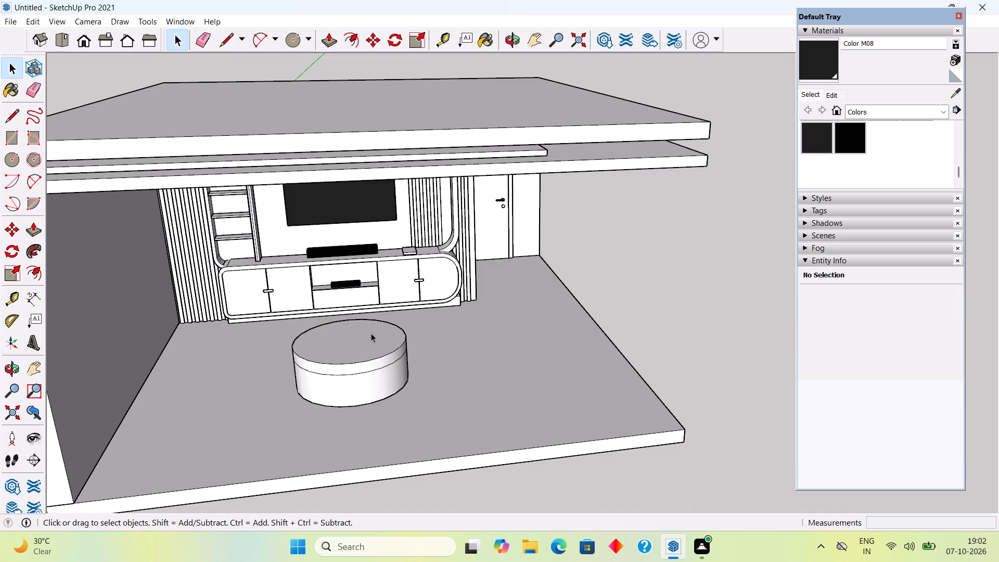
Offset the outline of the cylinder's top face inward about 1' 4 5/8" to form a smaller inner circle.
middle_click_drag(371, 333, 371, 384)
scroll(358, 378, "up", 8)
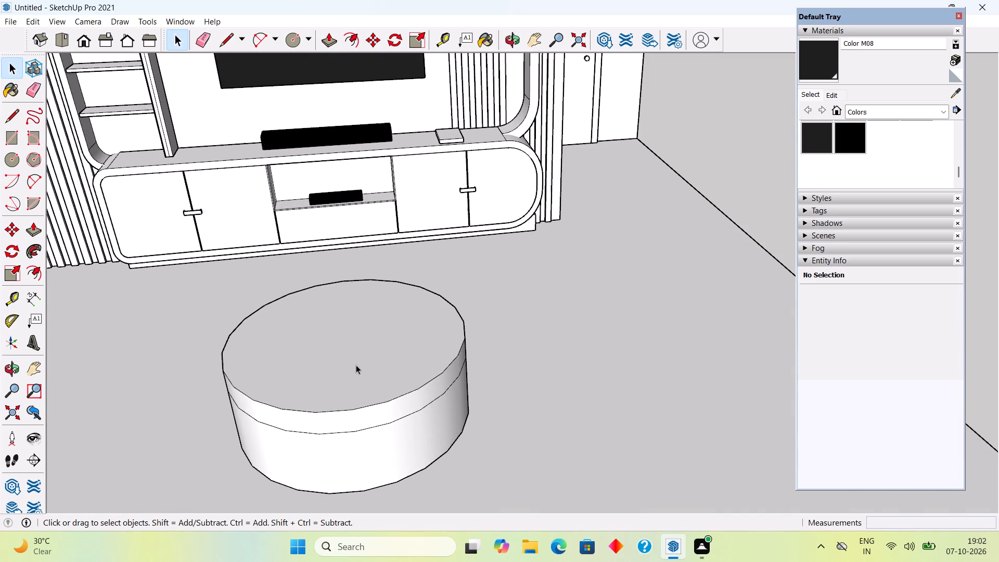
key("c")
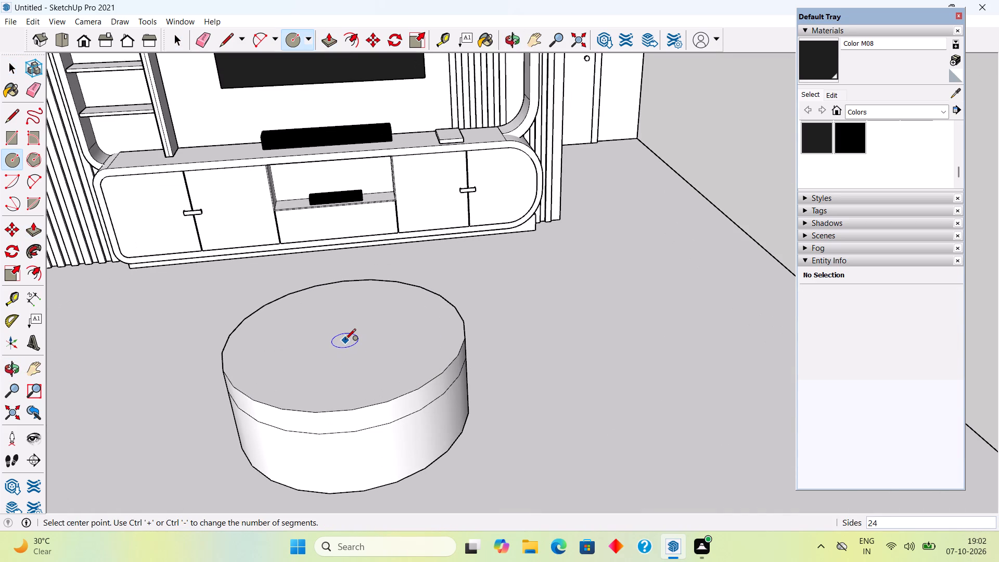
key("space")
key("f")
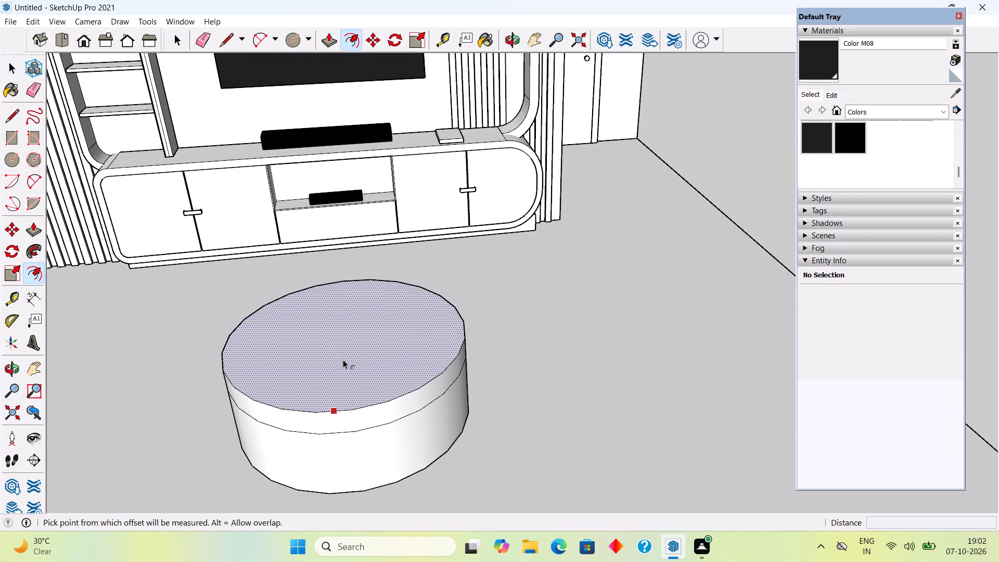
left_click(339, 383)
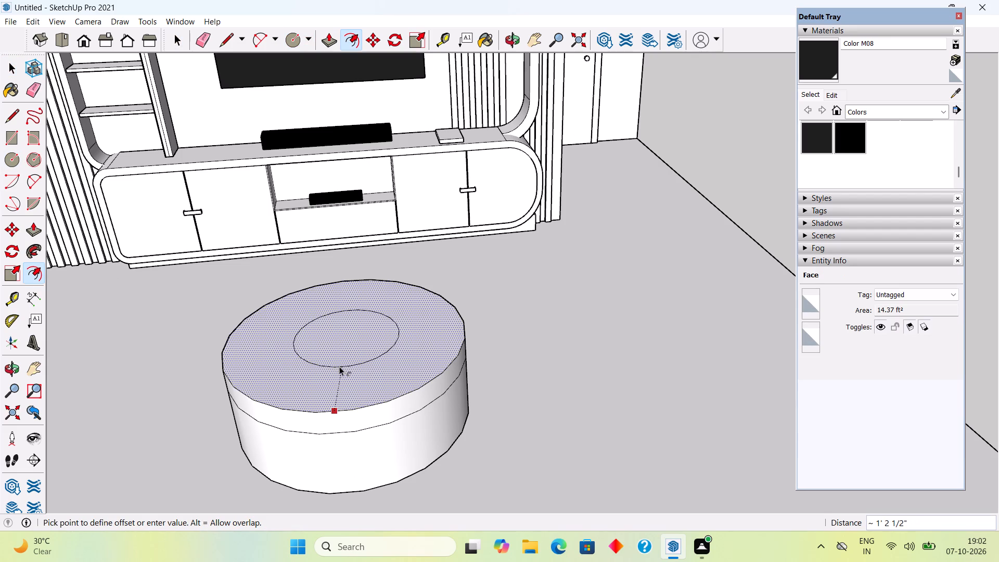
left_click(337, 361)
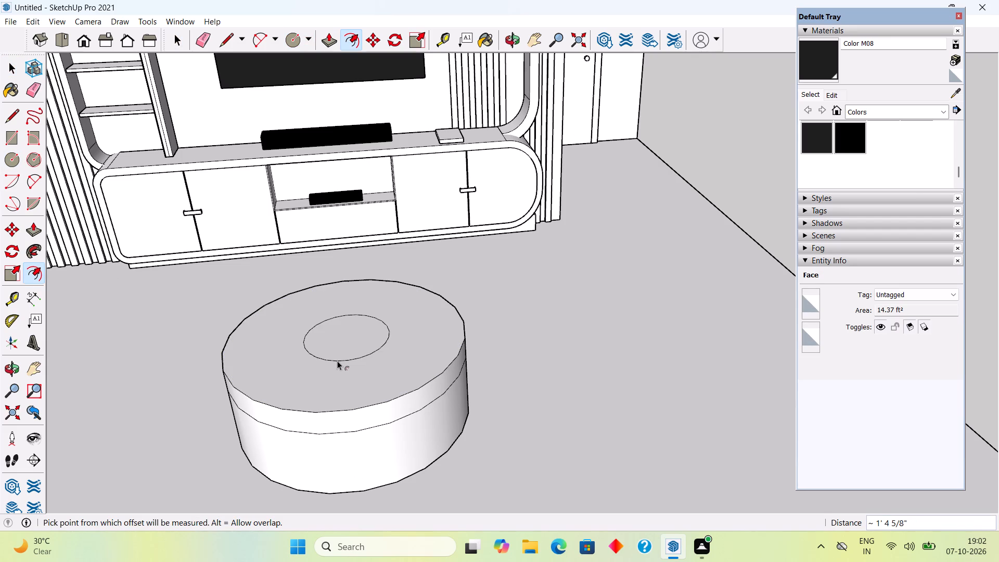
Extrude the inner circle on the cylinder's top upward about 1 3/4" as a raised disc.
left_click(342, 339)
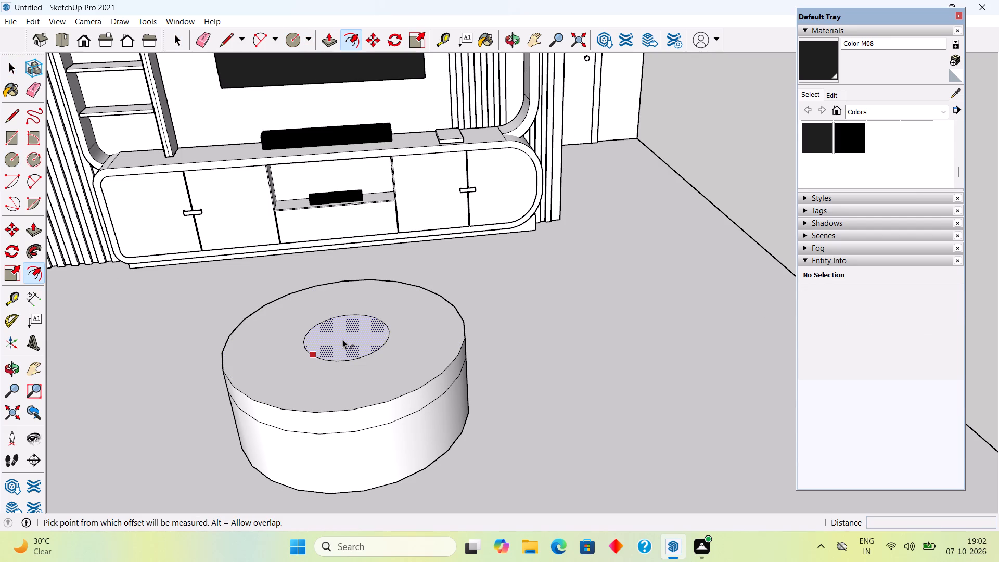
key("p")
left_click(342, 339)
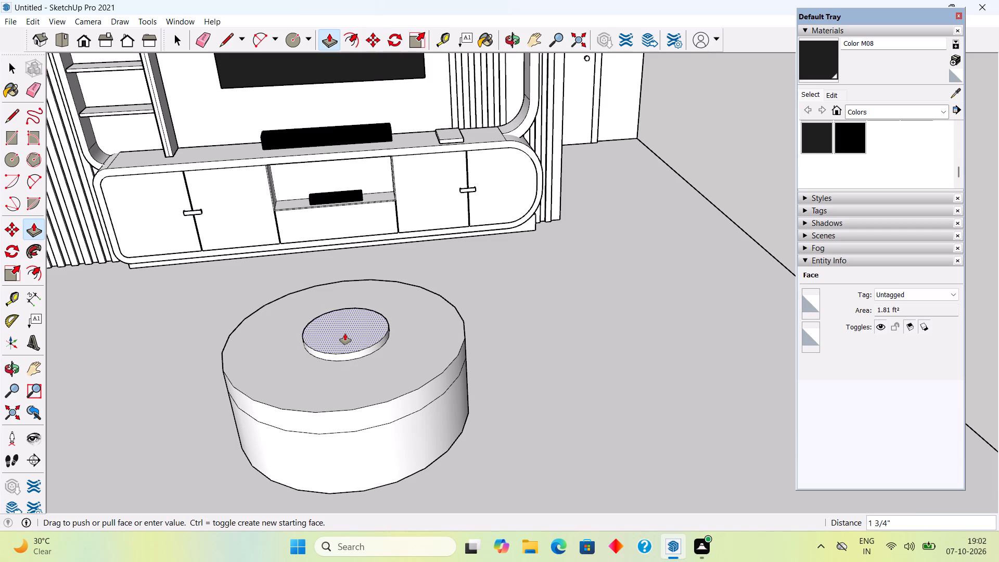
left_click(345, 334)
key("space")
Select all the connected geometry of the cylinder and its raised disc and make it a group.
triple_click(392, 377)
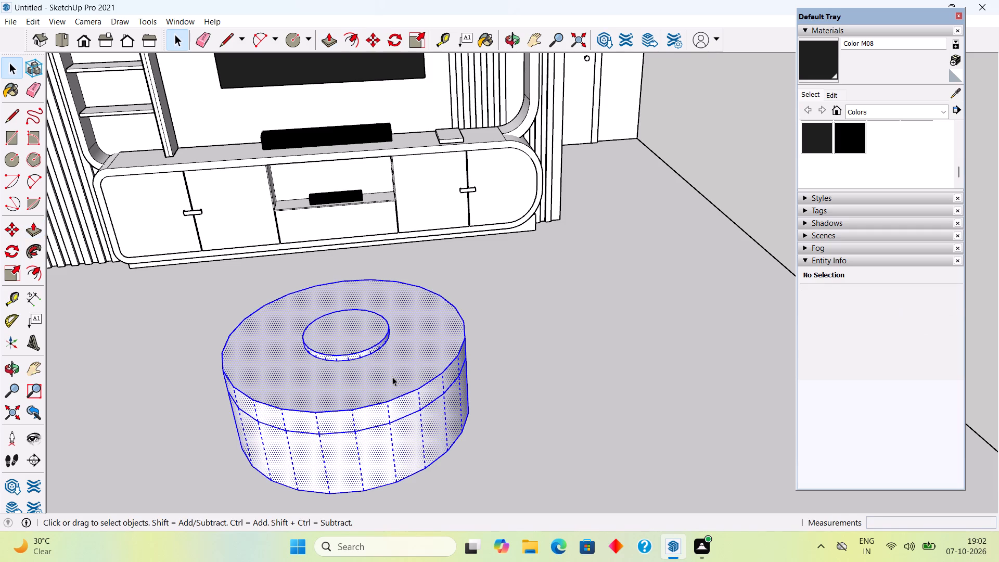
right_click(392, 377)
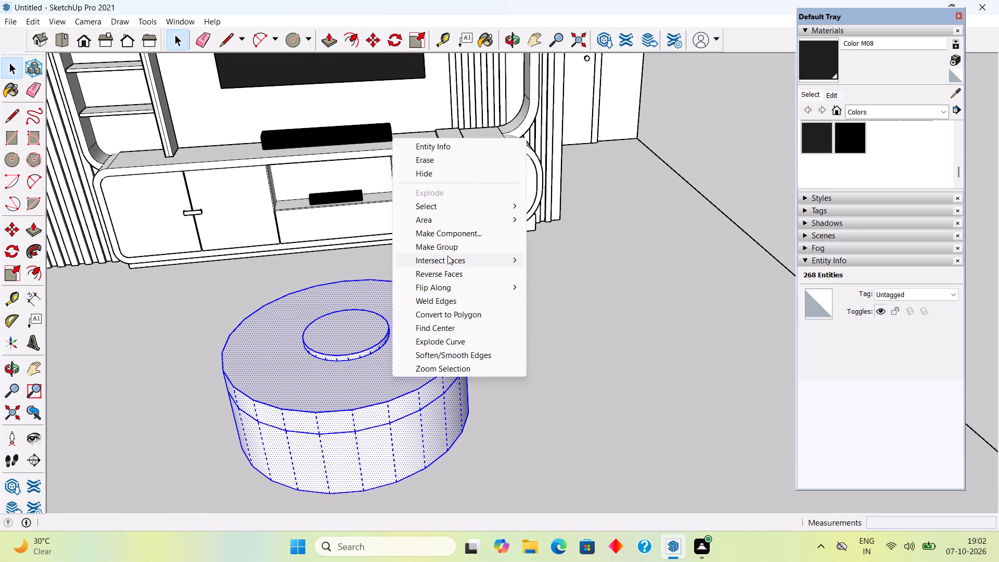
left_click(444, 249)
Open the cylinder group, exit it without edits, and examine its proportions and placement in the room from several angles.
middle_click_drag(420, 340, 404, 302)
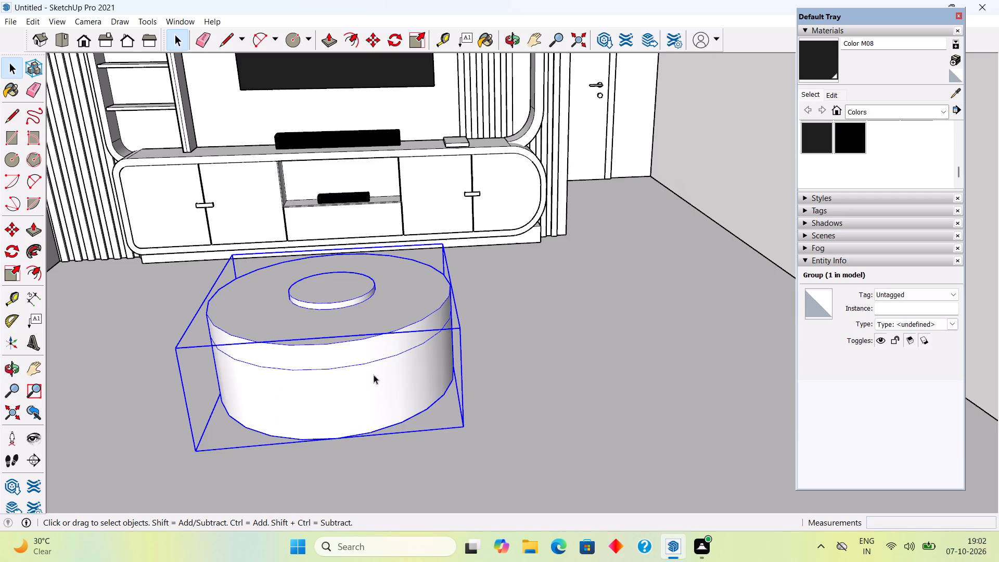
triple_click(370, 383)
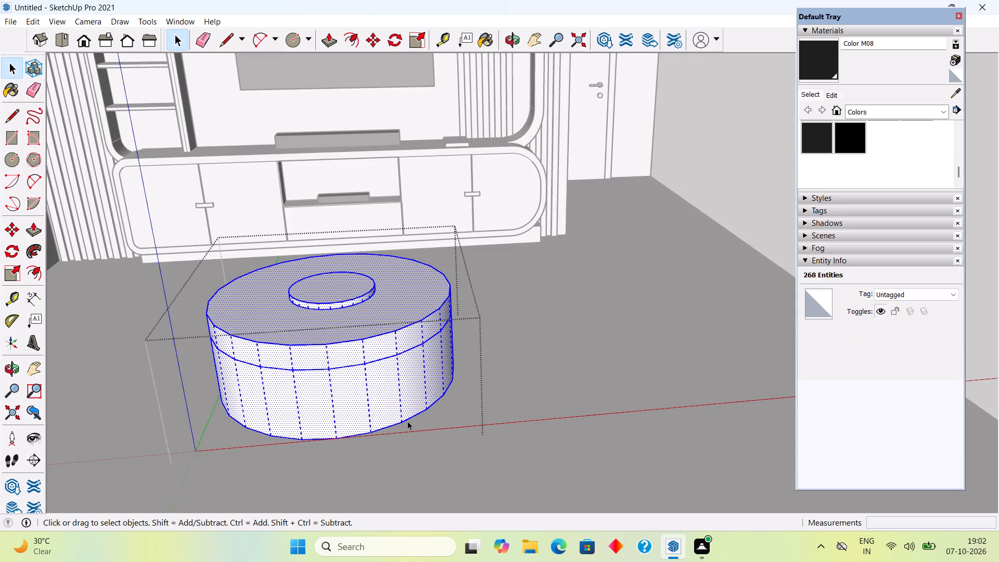
middle_click_drag(402, 412, 382, 373)
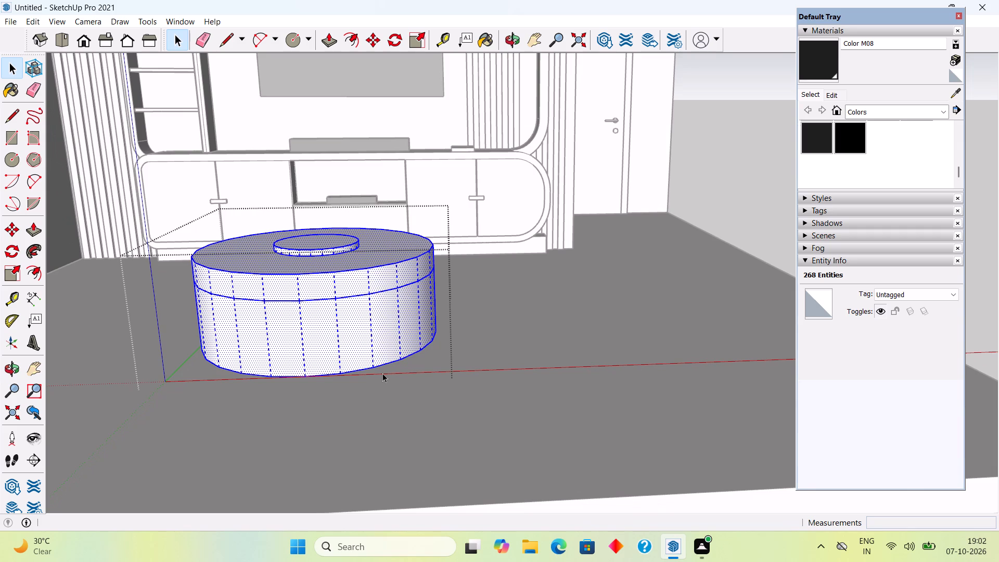
scroll(375, 370, "down", 12)
left_click(668, 342)
scroll(542, 366, "down", 1)
middle_click_drag(531, 366, 454, 366)
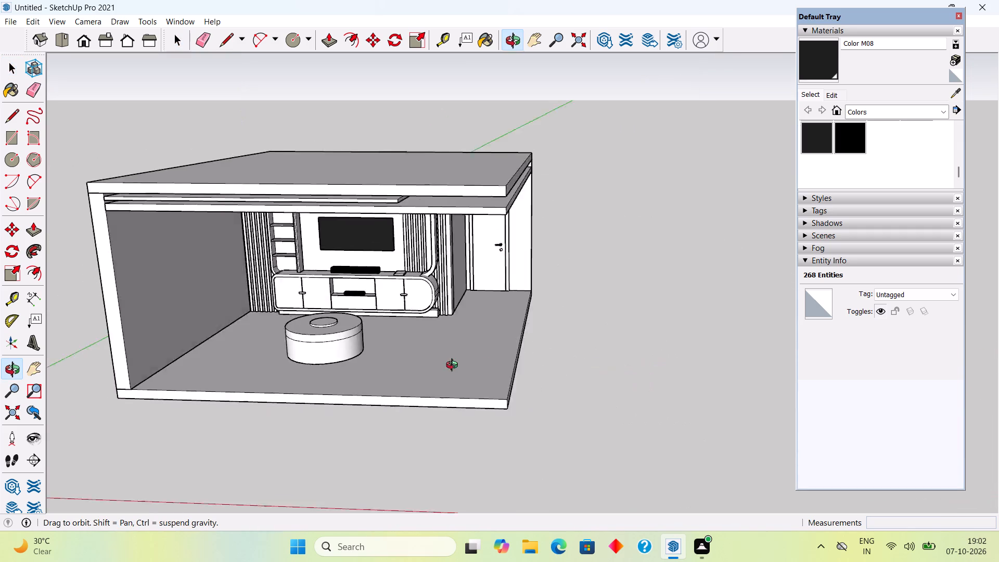
middle_click_drag(454, 366, 536, 432)
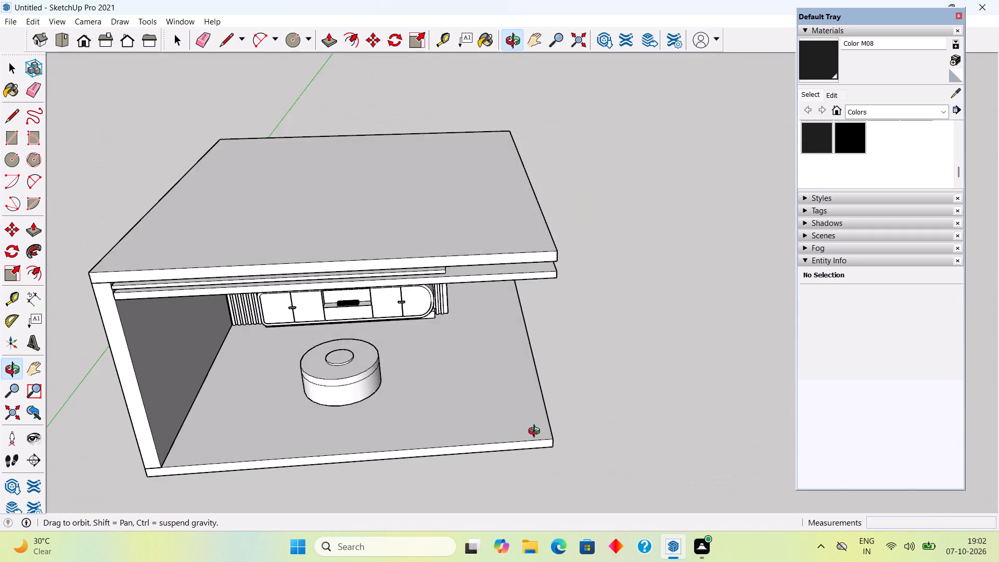
middle_click_drag(536, 432, 536, 433)
scroll(536, 433, "down", 4)
middle_click_drag(399, 399, 406, 330)
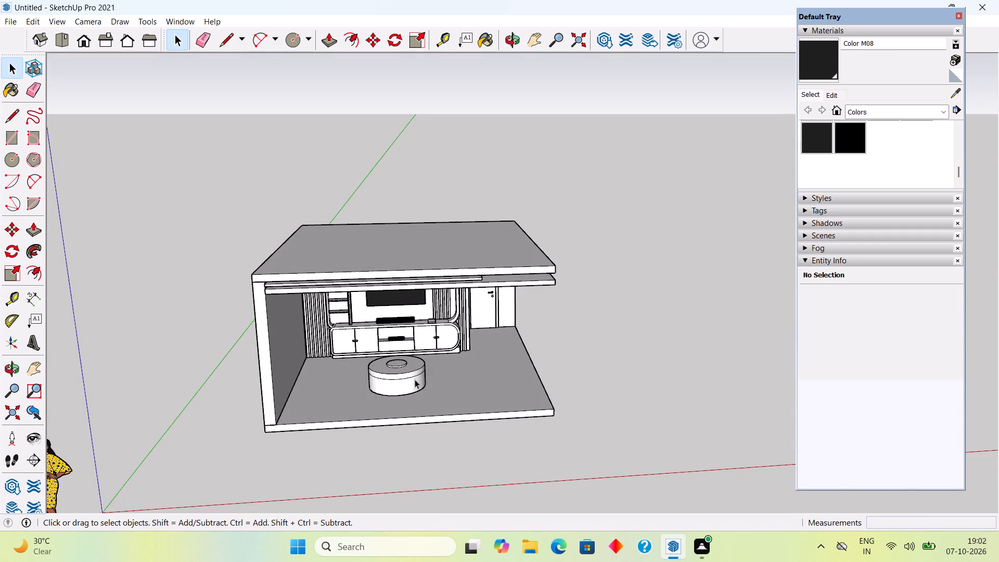
middle_click_drag(409, 375, 407, 316)
scroll(407, 316, "up", 10)
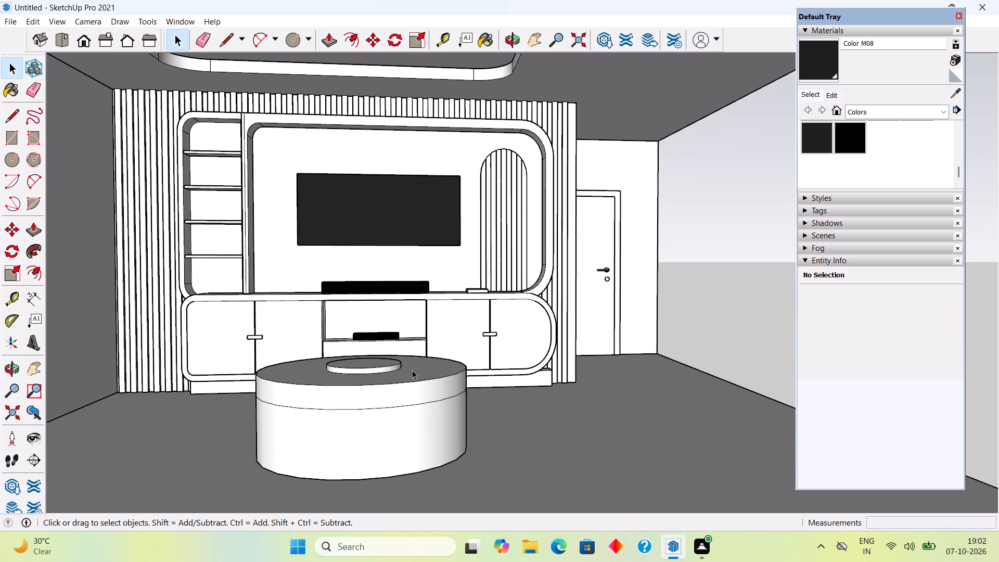
Open the ceiling group and draw two 2" radius circles on the ceiling border along the slatted wall, above the shelves and near the arched niche.
scroll(412, 370, "down", 11)
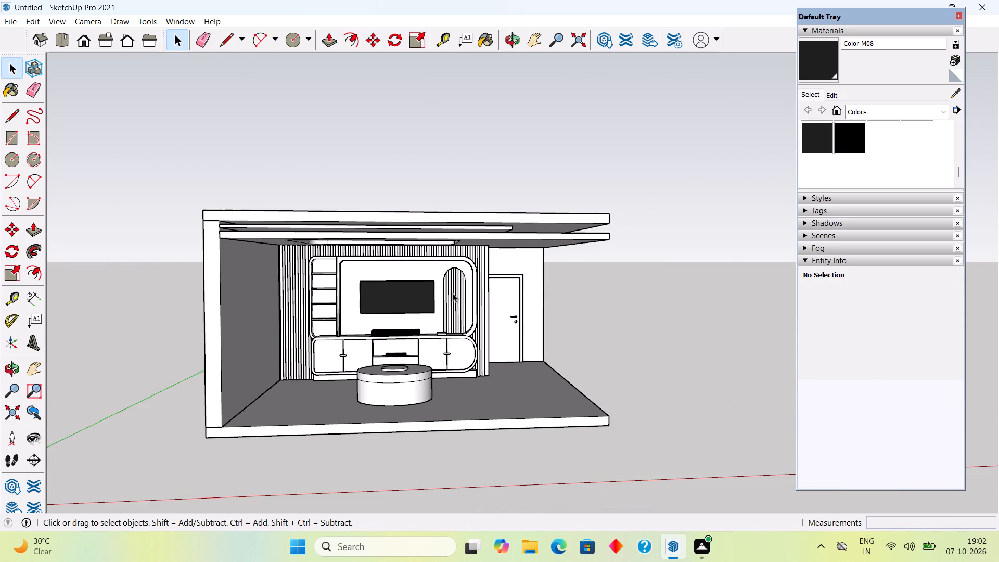
middle_click_drag(454, 250, 449, 164)
scroll(426, 244, "up", 9)
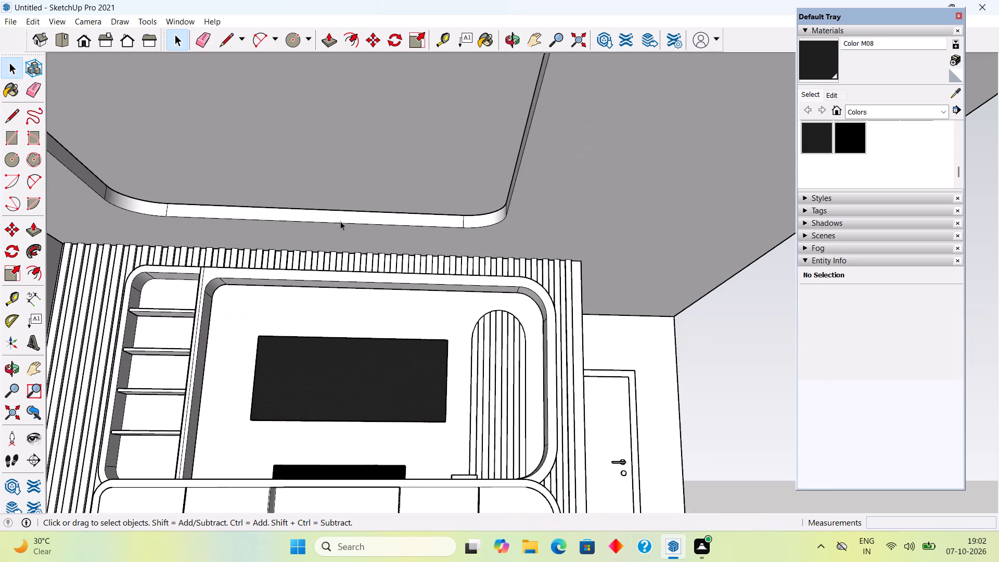
scroll(202, 240, "up", 2)
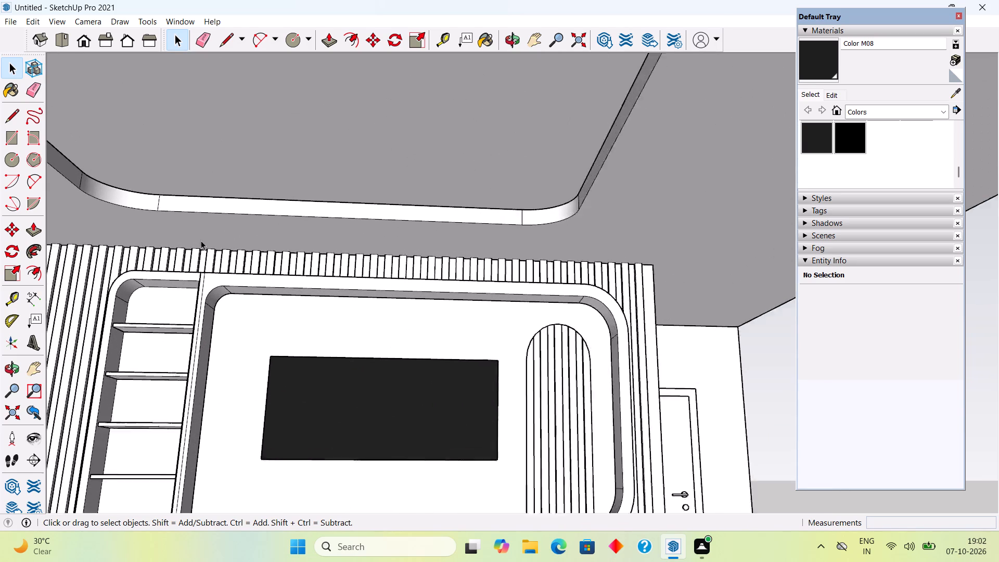
scroll(201, 240, "up", 4)
scroll(169, 219, "down", 3)
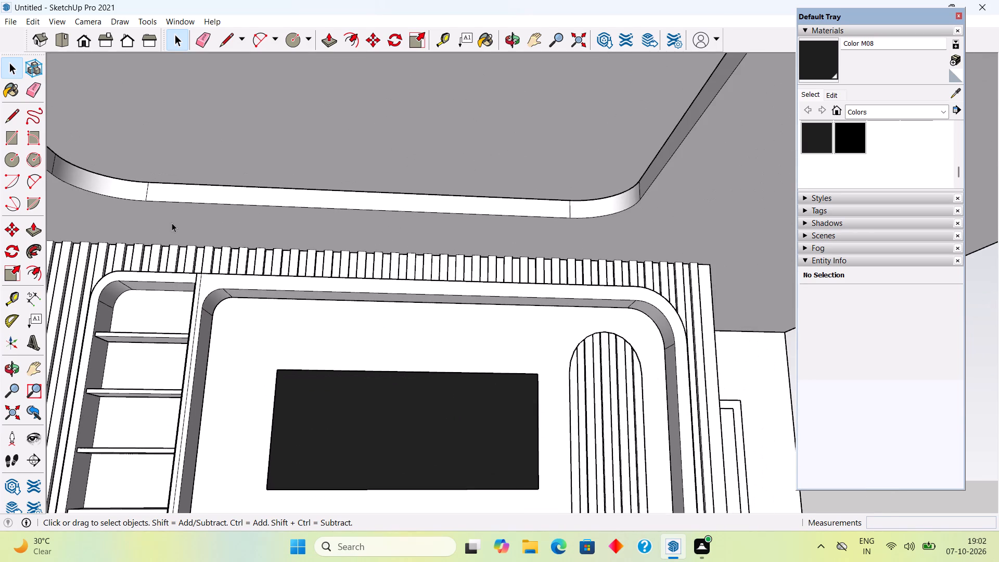
middle_click_drag(194, 228, 206, 225)
left_click(210, 223)
triple_click(187, 223)
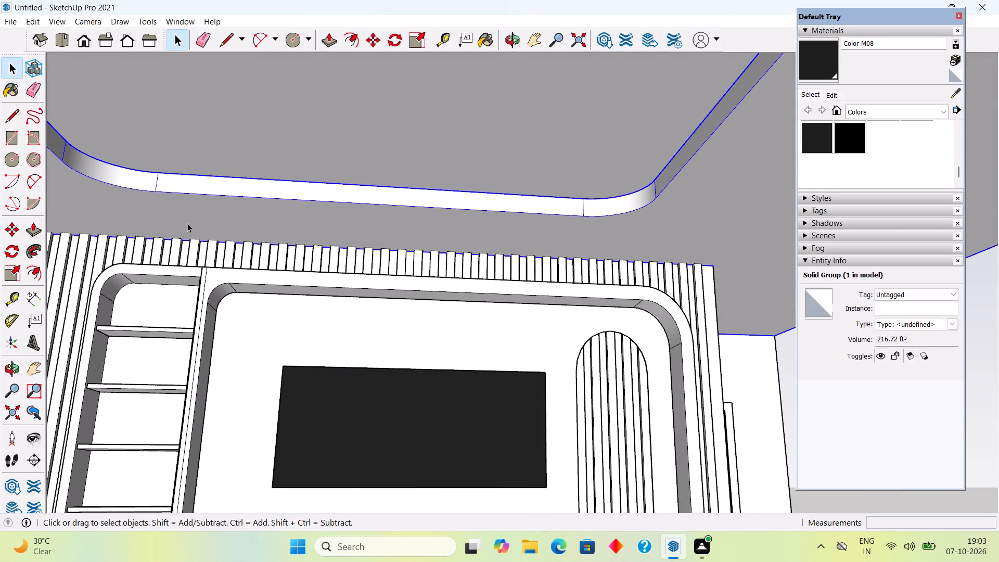
key("c")
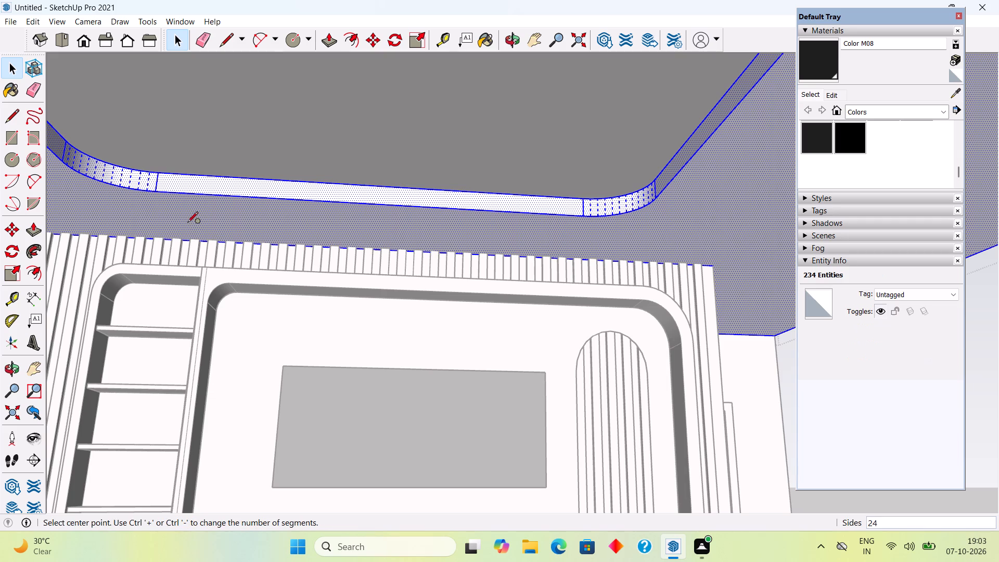
left_click(166, 219)
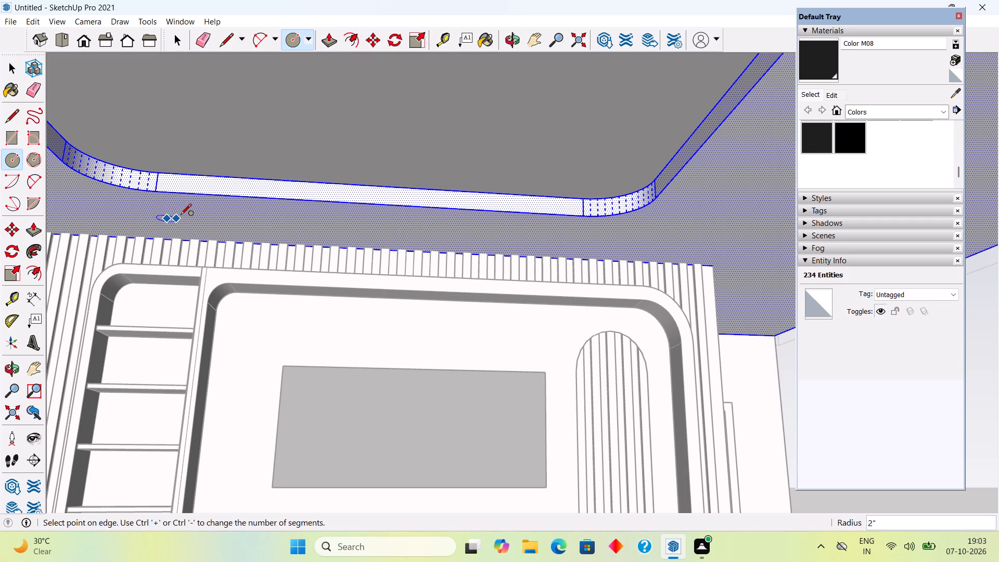
left_click(181, 215)
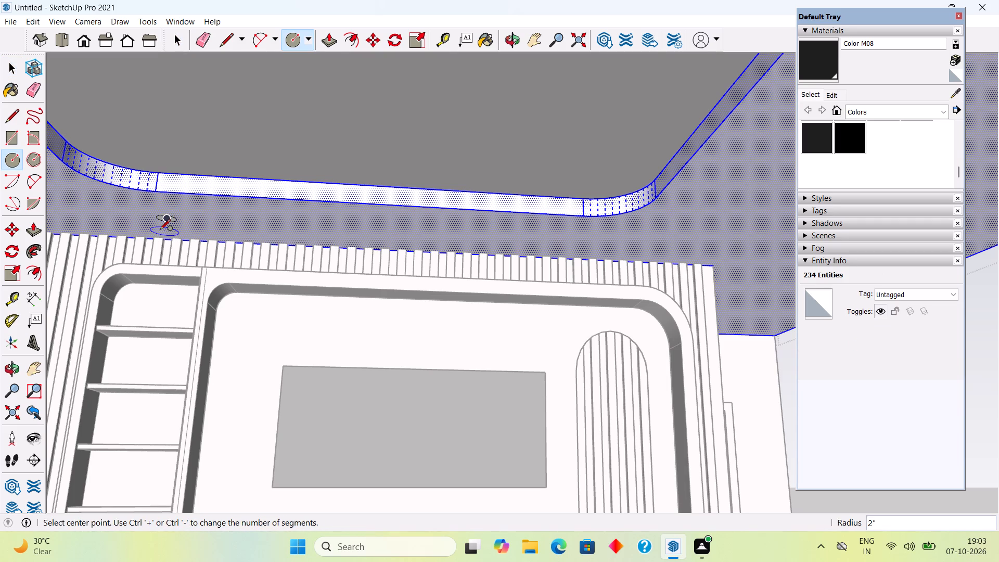
left_click(522, 242)
left_click(529, 242)
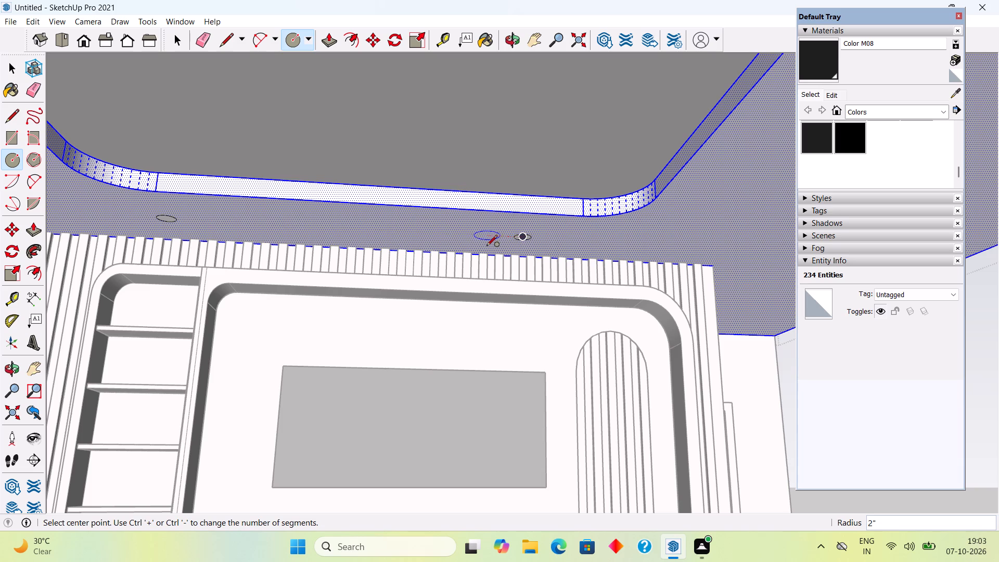
key("space")
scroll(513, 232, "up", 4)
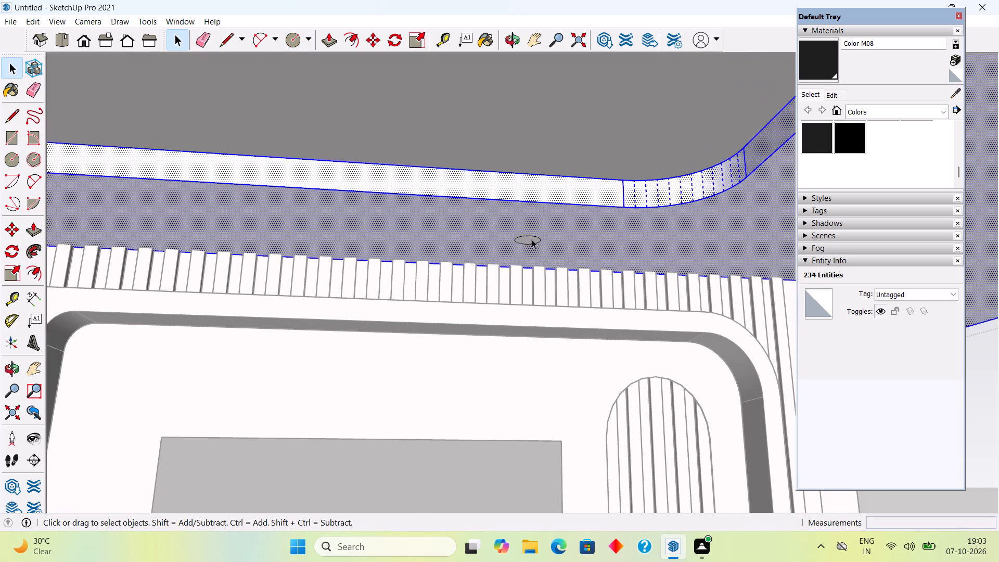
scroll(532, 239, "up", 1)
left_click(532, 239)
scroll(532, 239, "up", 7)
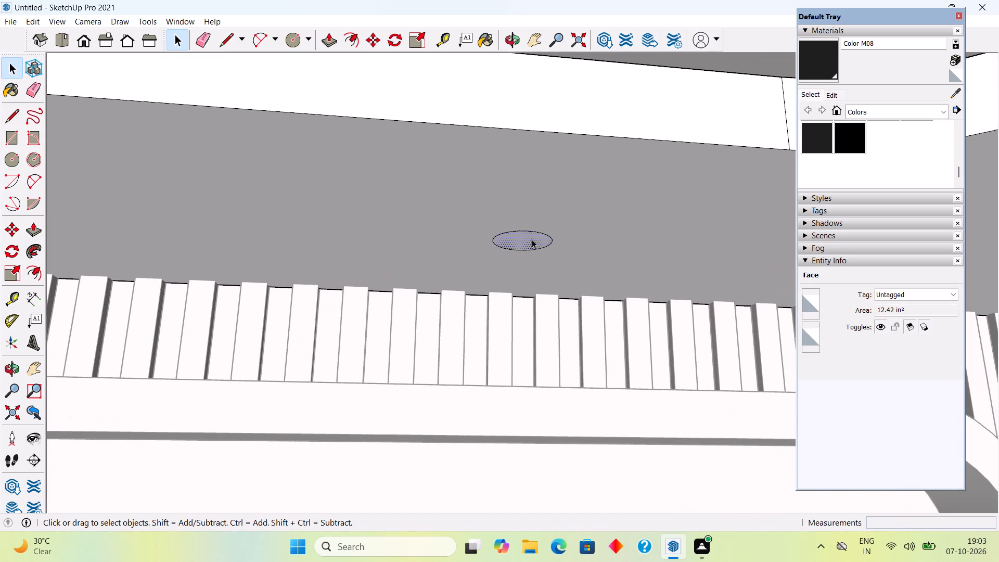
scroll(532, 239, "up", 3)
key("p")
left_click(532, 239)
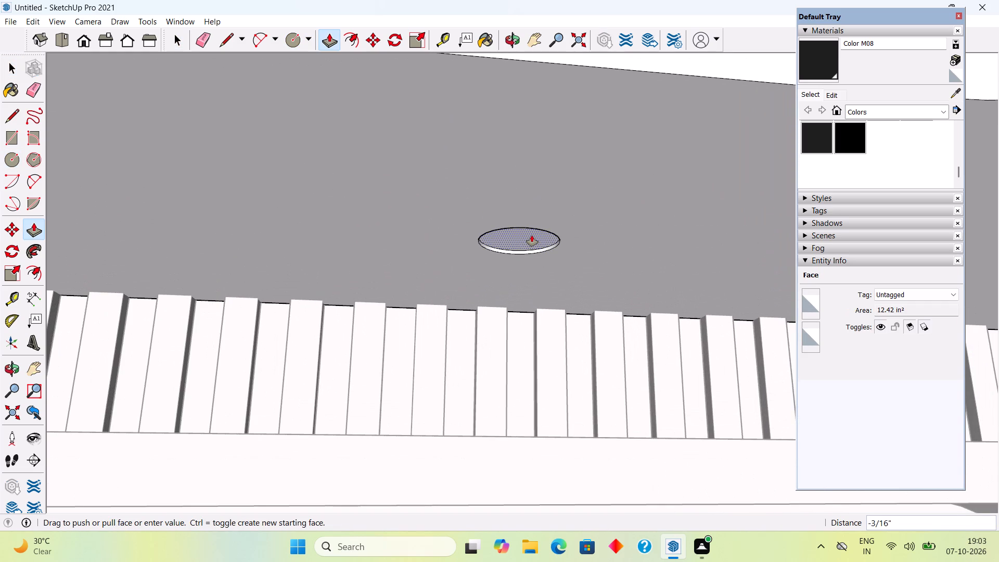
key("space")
Offset the ceiling circle near the arched niche inward about 1/2".
type("F")
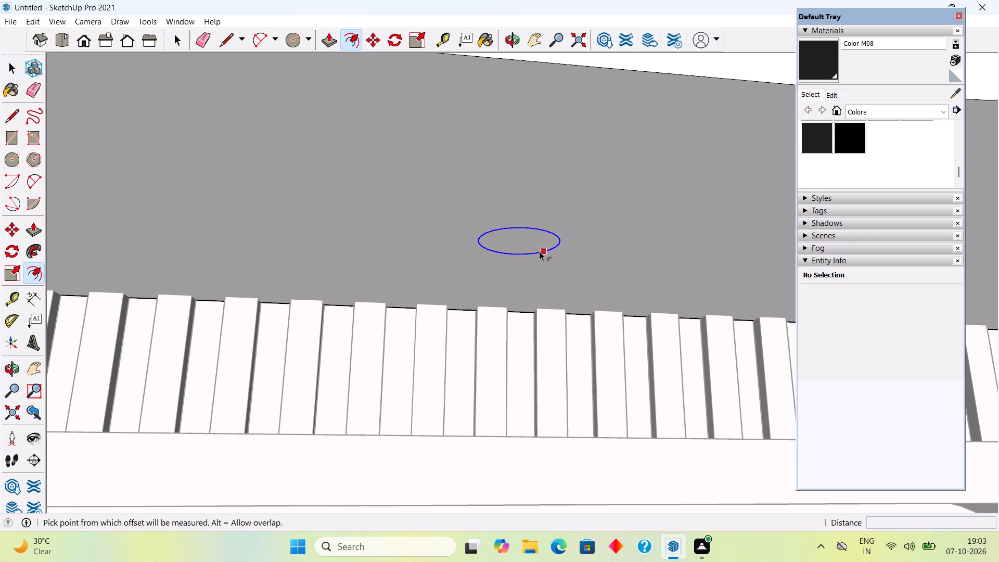
left_click(540, 251)
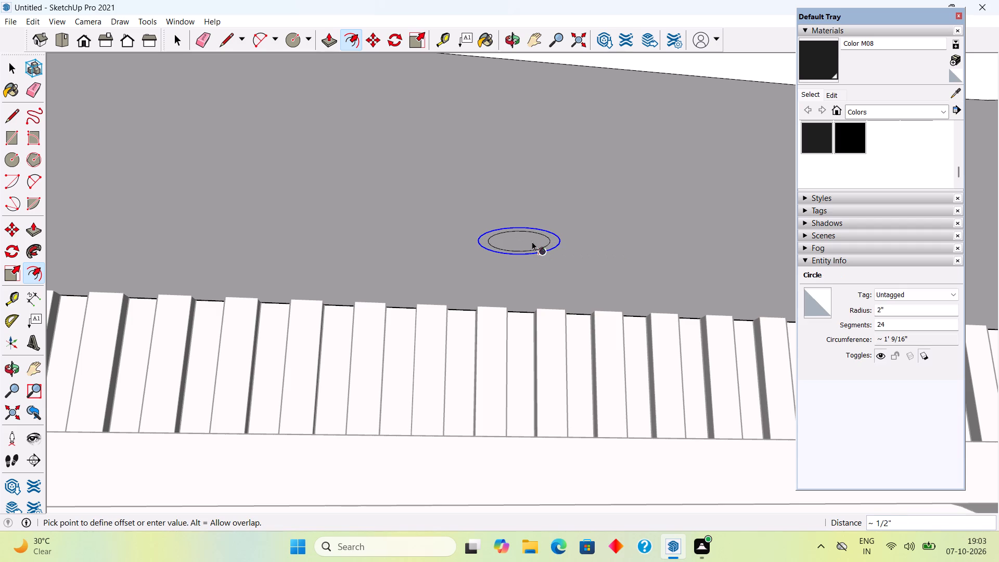
left_click(532, 241)
left_click(530, 243)
left_click(530, 243)
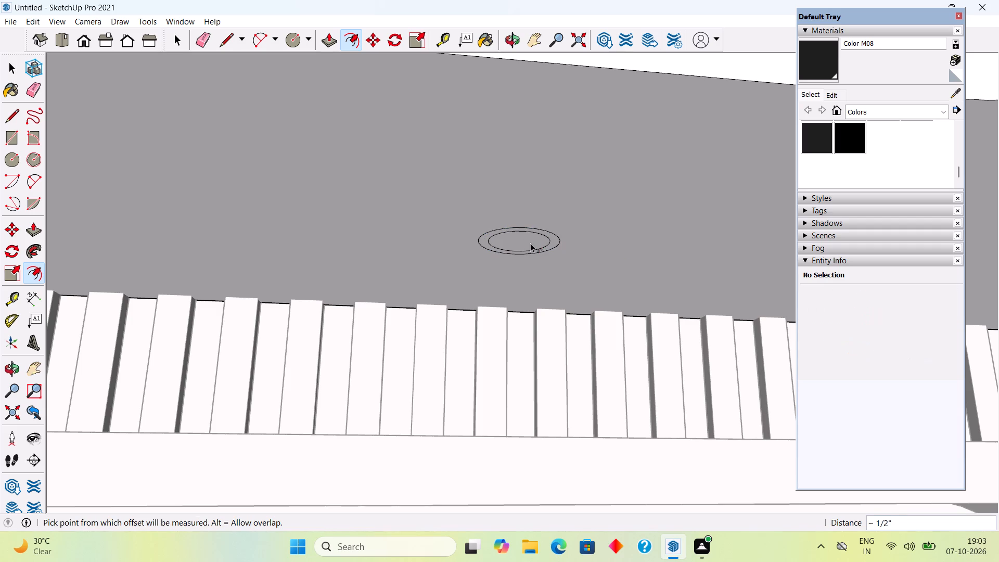
Recess the niche-side circle's inner face about 5/16" into the ceiling and its surrounding ring about 1/8".
key("p")
left_click(530, 243)
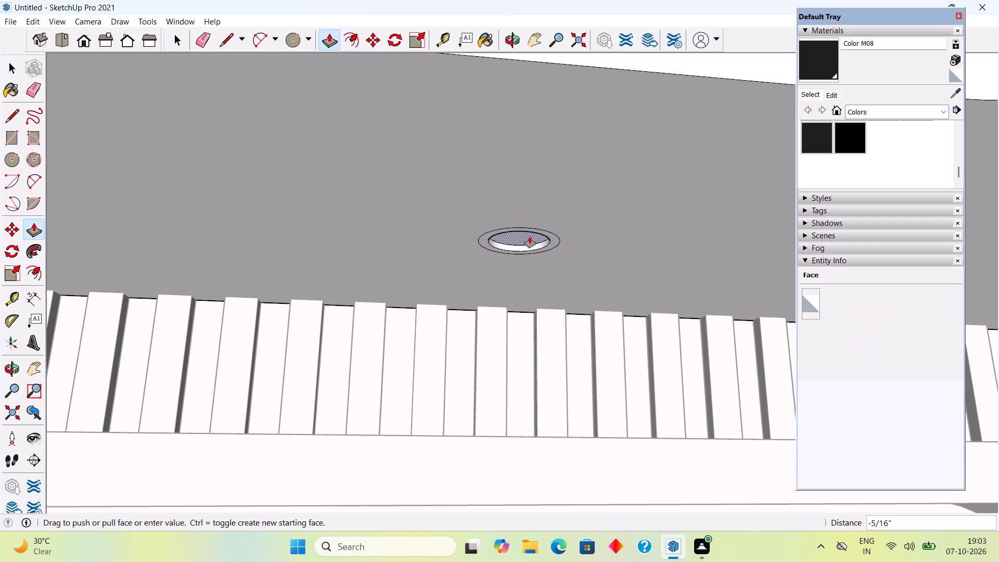
left_click(530, 237)
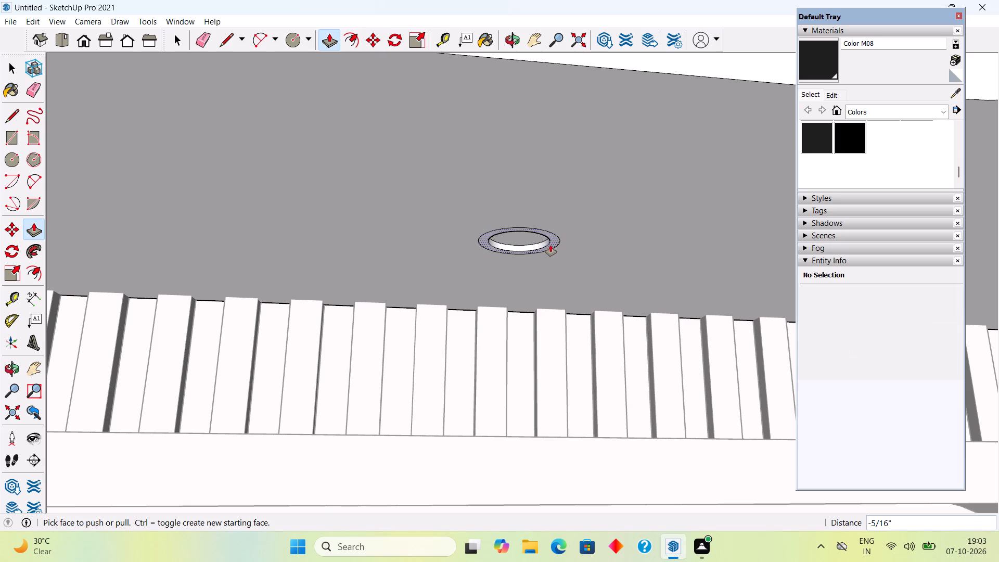
left_click(551, 245)
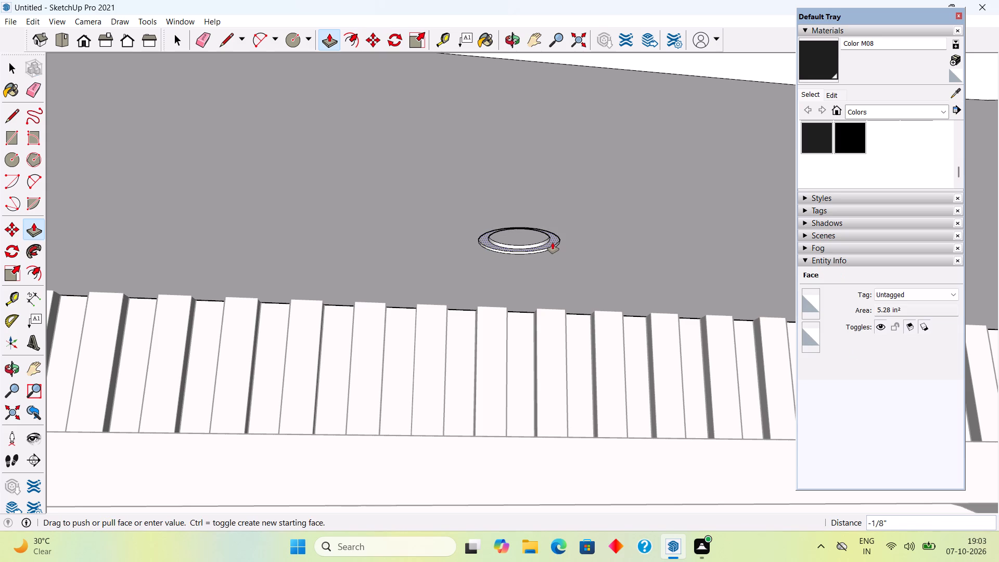
left_click(553, 242)
Offset the ceiling circle above the shelves inward by 0.5".
key("p")
scroll(540, 266, "down", 14)
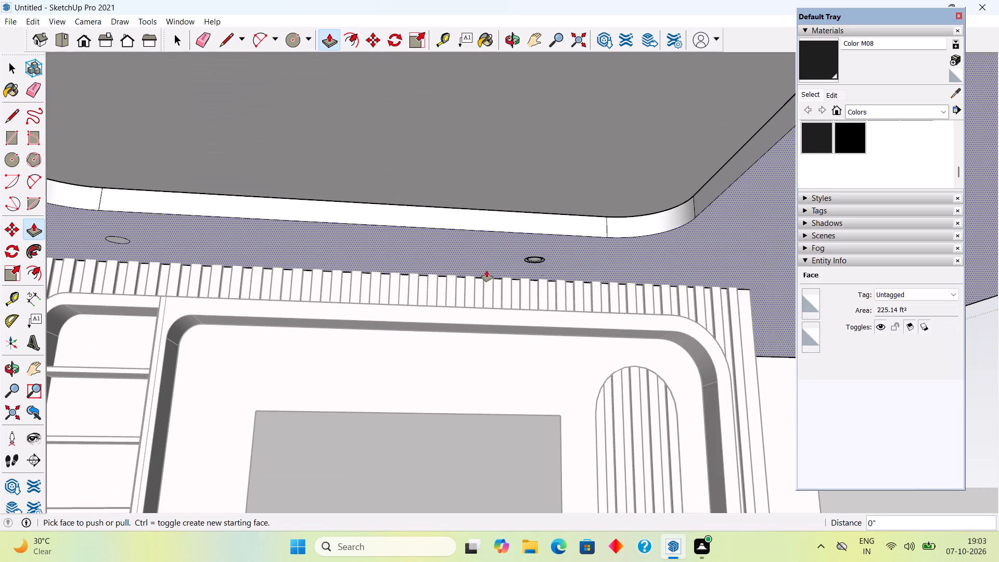
scroll(107, 247, "up", 9)
scroll(146, 223, "up", 5)
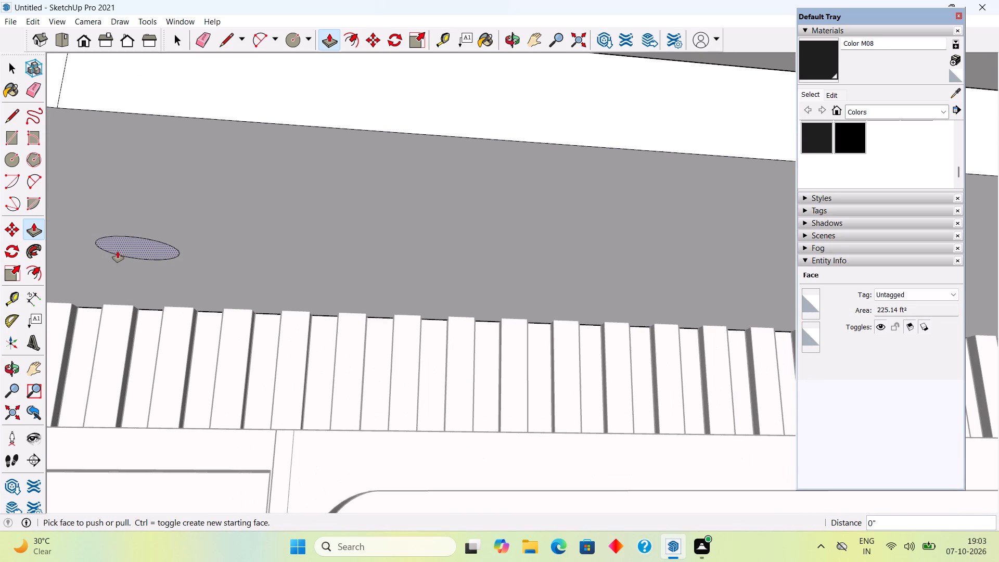
key("f")
left_click(129, 252)
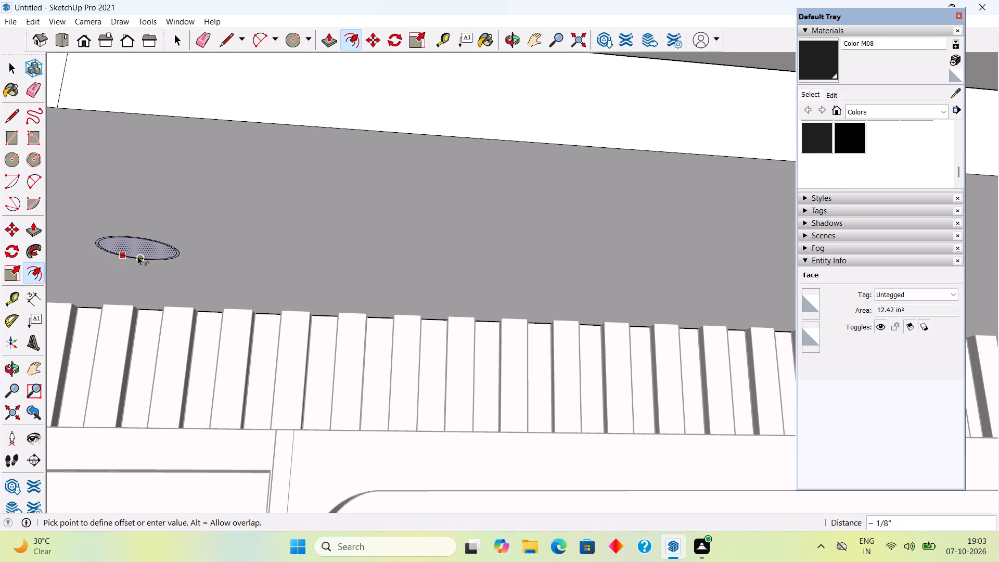
scroll(137, 256, "up", 3)
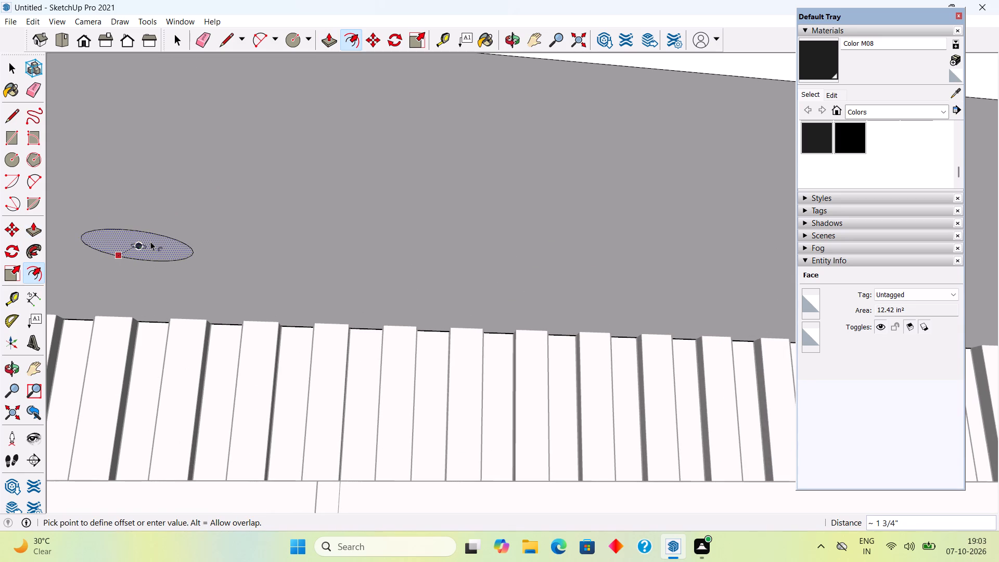
type(".5\"")
key("Return")
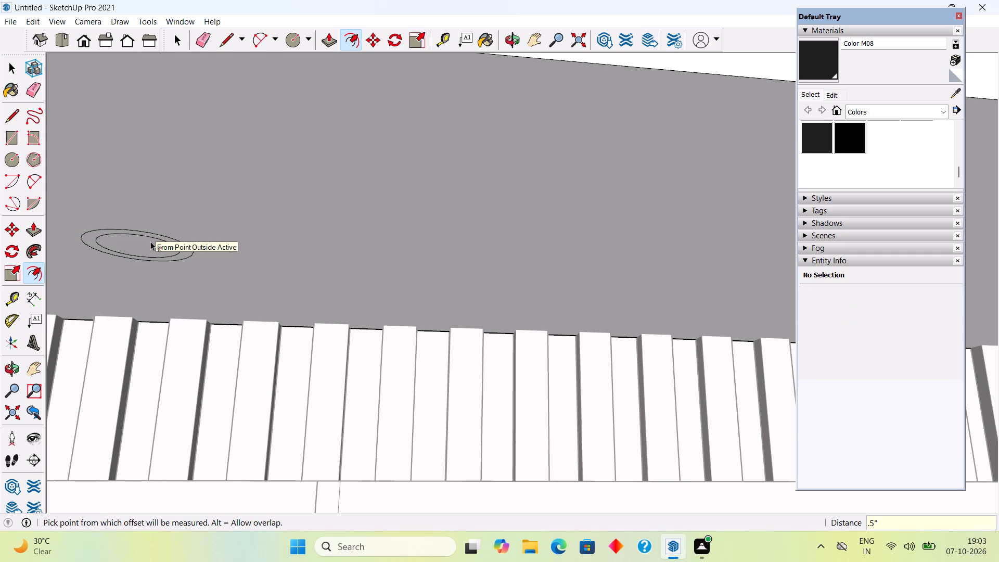
Recess the shelf-side circle's inner face about 3/16" and its ring about 1/16" into the ceiling, pushing the inner face deeper once more.
key("space")
type("P")
left_click(147, 248)
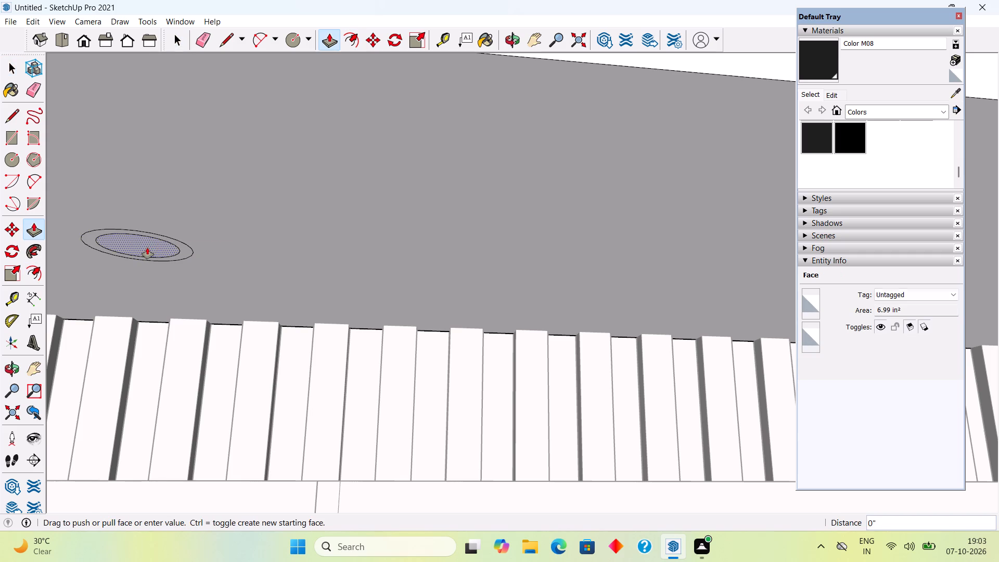
left_click(151, 243)
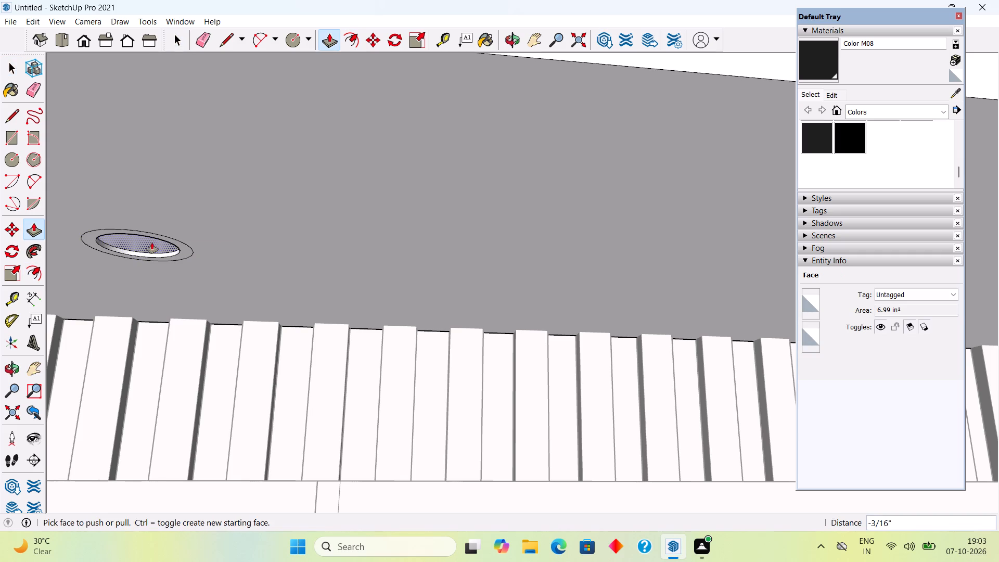
left_click(179, 253)
left_click(183, 252)
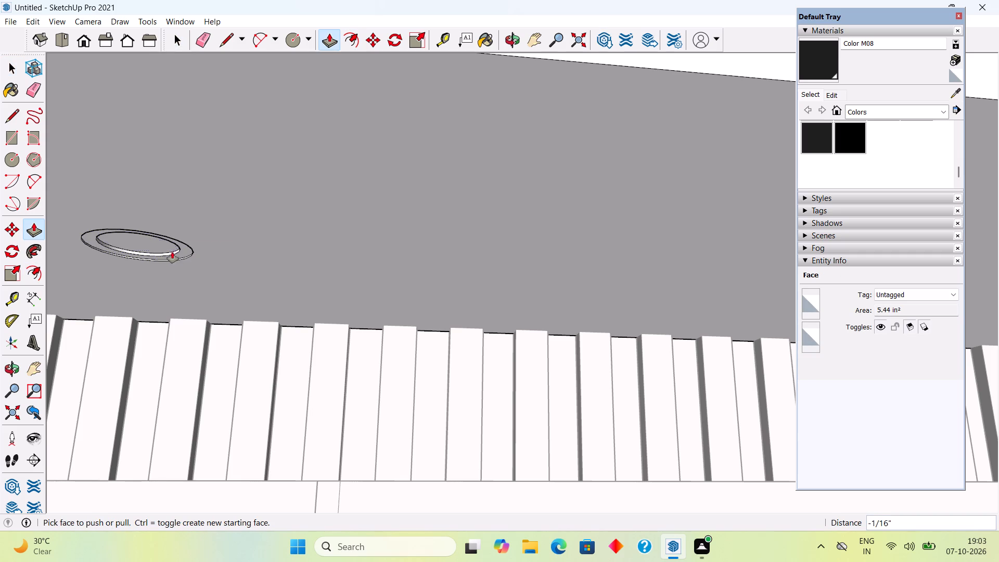
left_click(162, 246)
left_click(161, 242)
key("space")
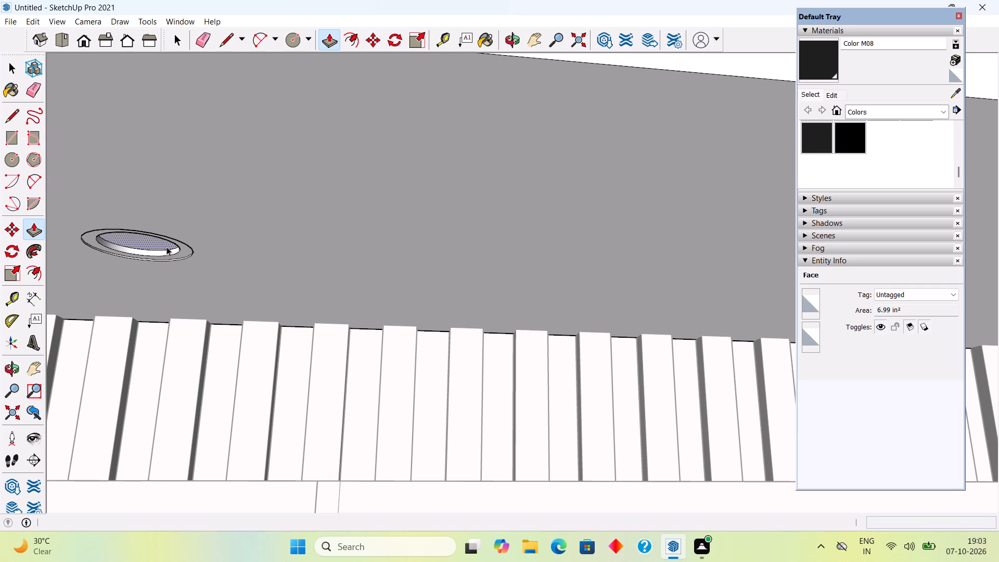
scroll(164, 253, "down", 20)
scroll(164, 253, "down", 9)
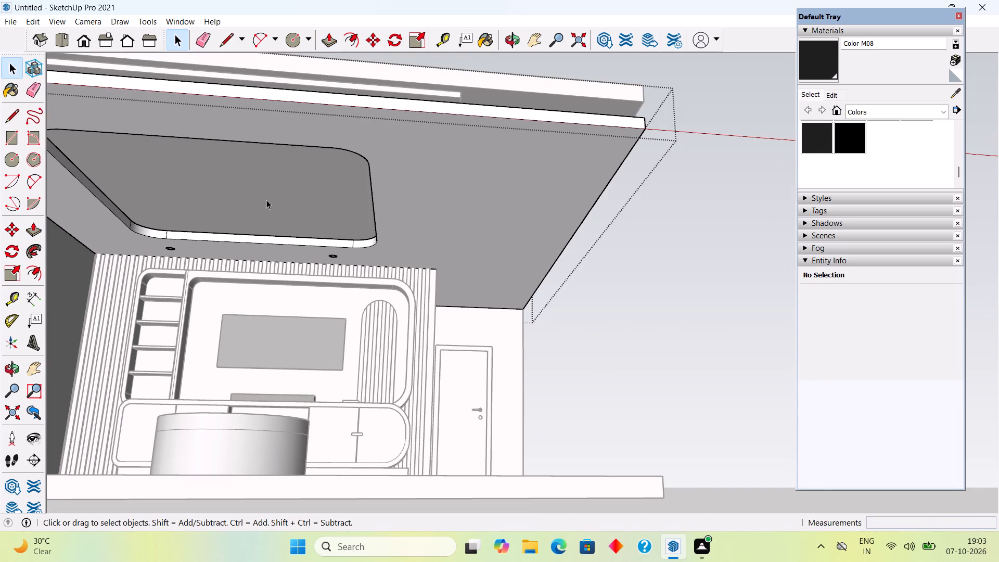
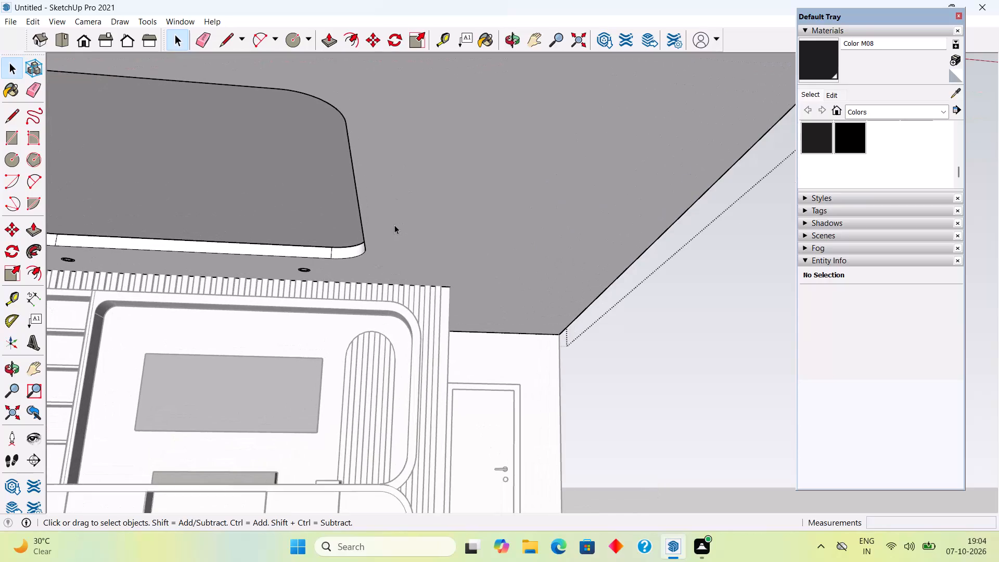
Draw a 2" radius circle on the ceiling border, beside the recessed panel on the door side.
scroll(394, 225, "up", 4)
key("c")
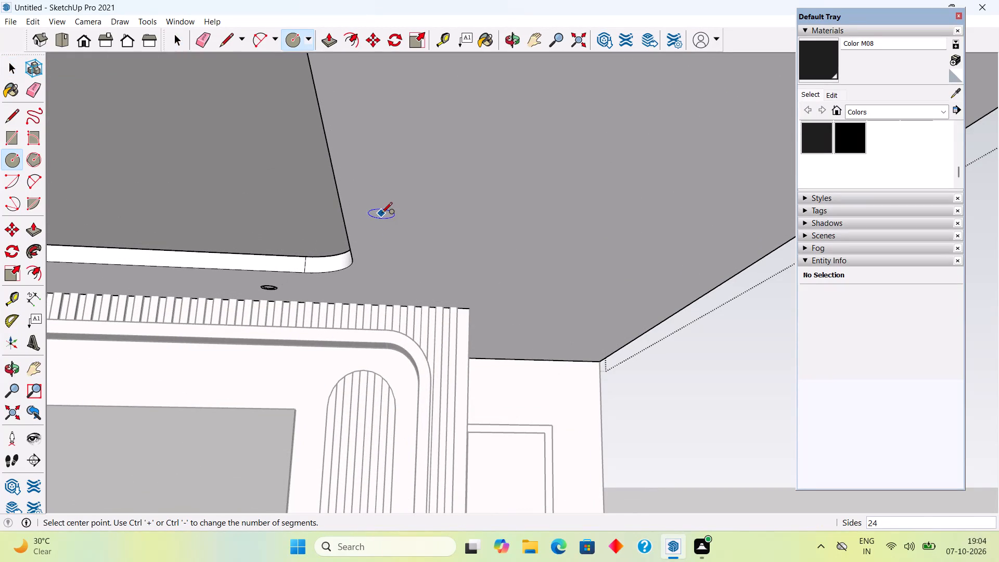
left_click(400, 205)
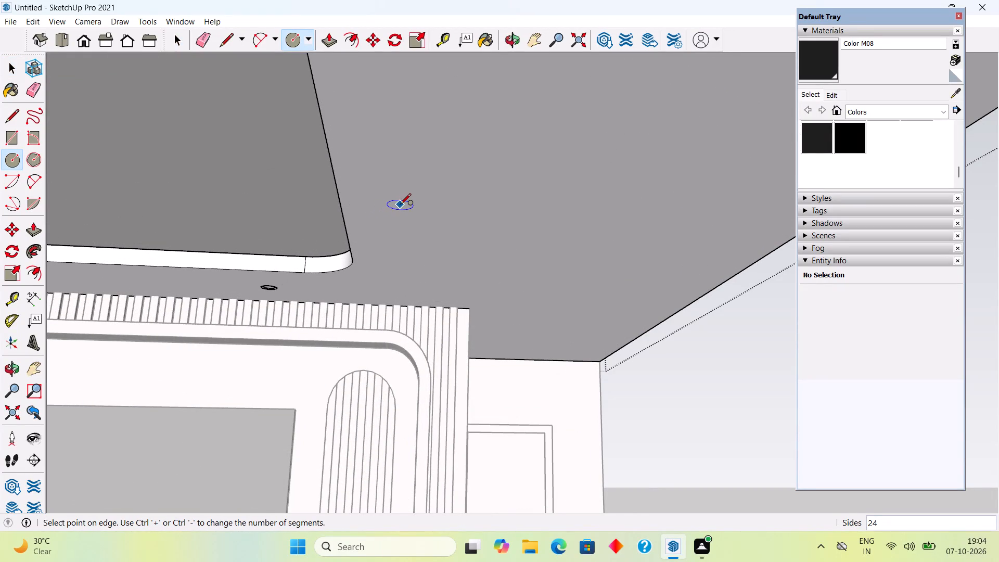
left_click(406, 209)
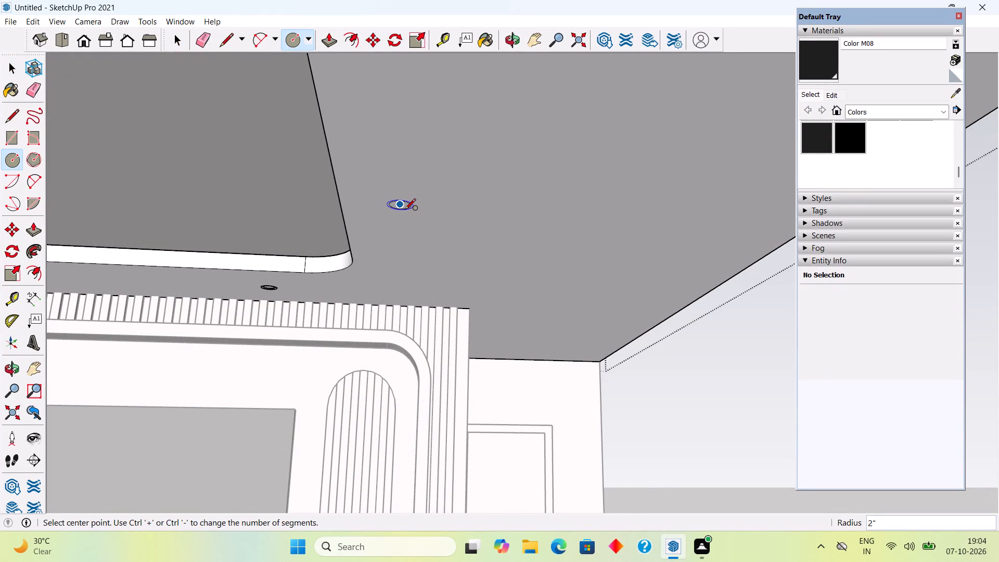
key("space")
Offset the door-side ceiling circle inward by 0.5".
left_click(401, 207)
scroll(401, 207, "up", 15)
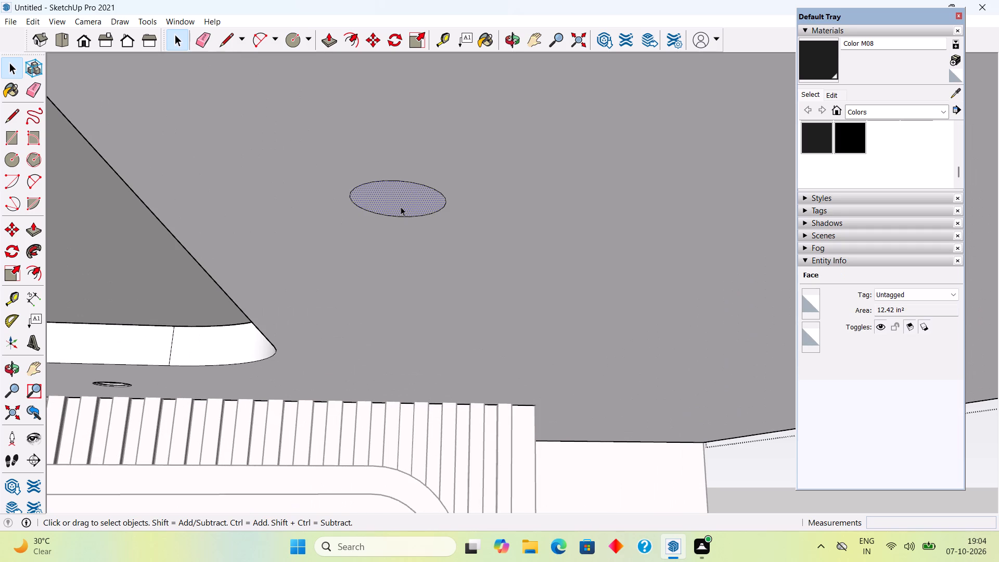
key("f")
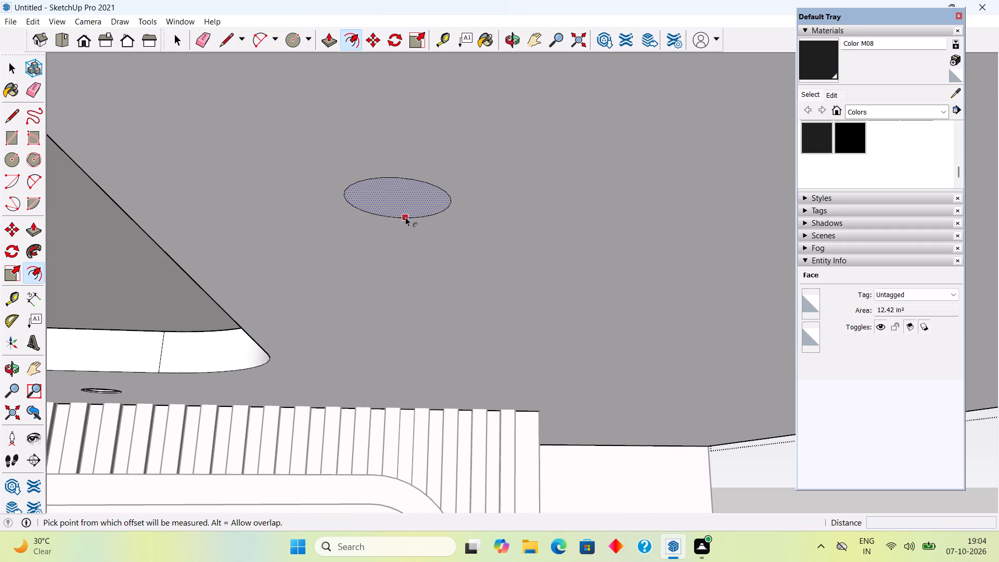
left_click(405, 217)
type(".5\"")
key("Return")
key("space")
Recess the door-side circle's inner face about 1/4" and its ring about 3/16" into the ceiling, pushing the inner face deeper once more.
type("P")
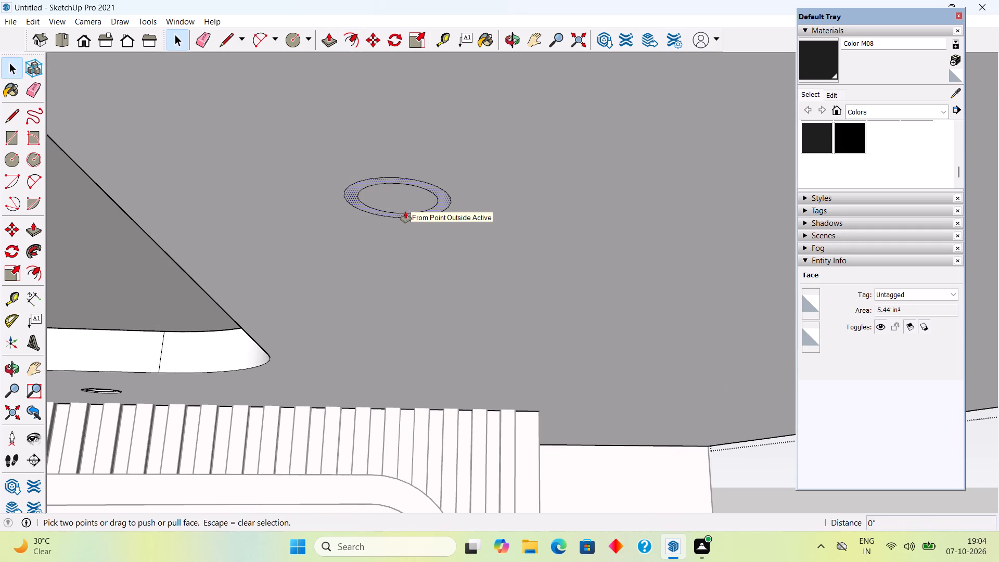
key("space")
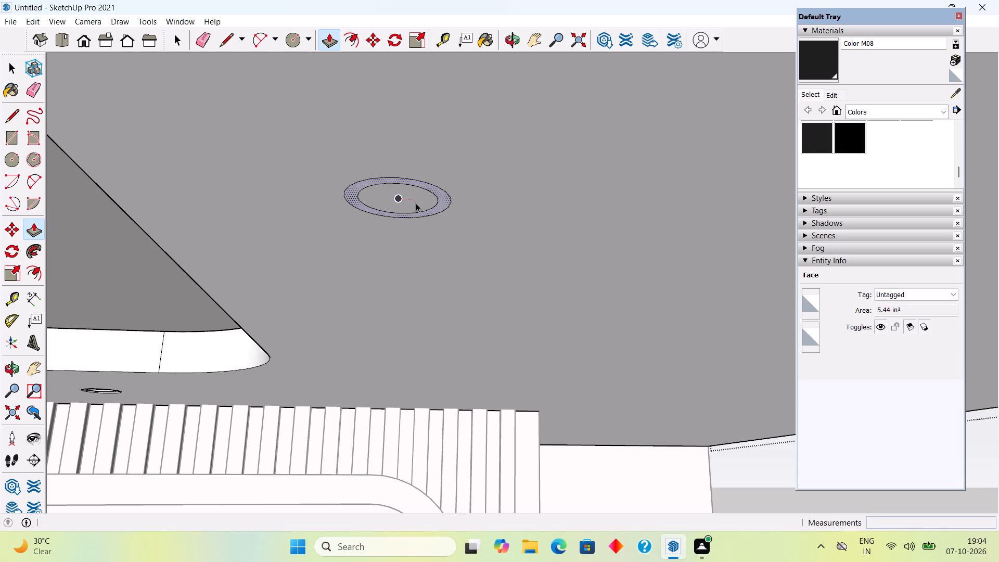
left_click(416, 203)
key("p")
left_click(416, 203)
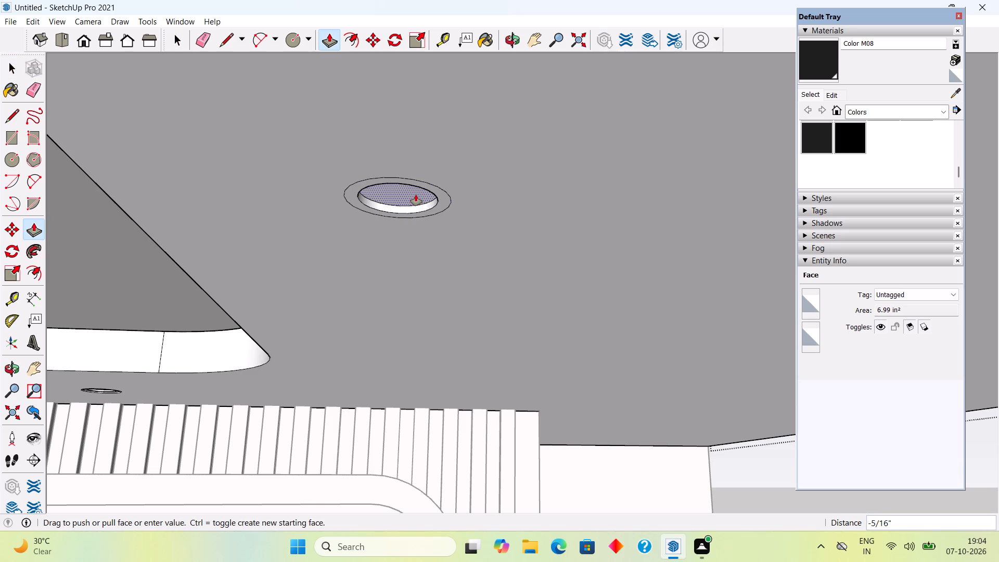
left_click(417, 197)
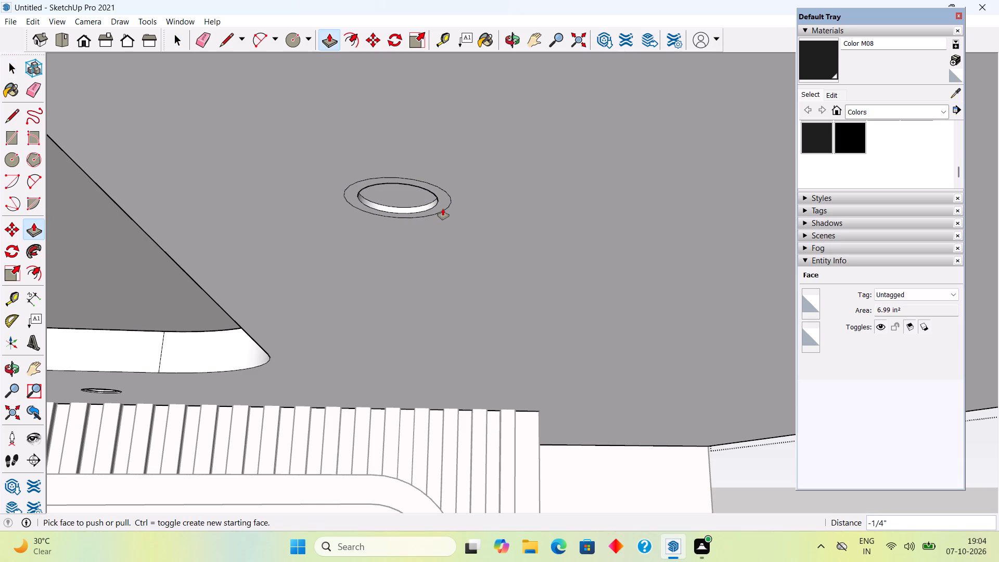
left_click(443, 209)
left_click(443, 203)
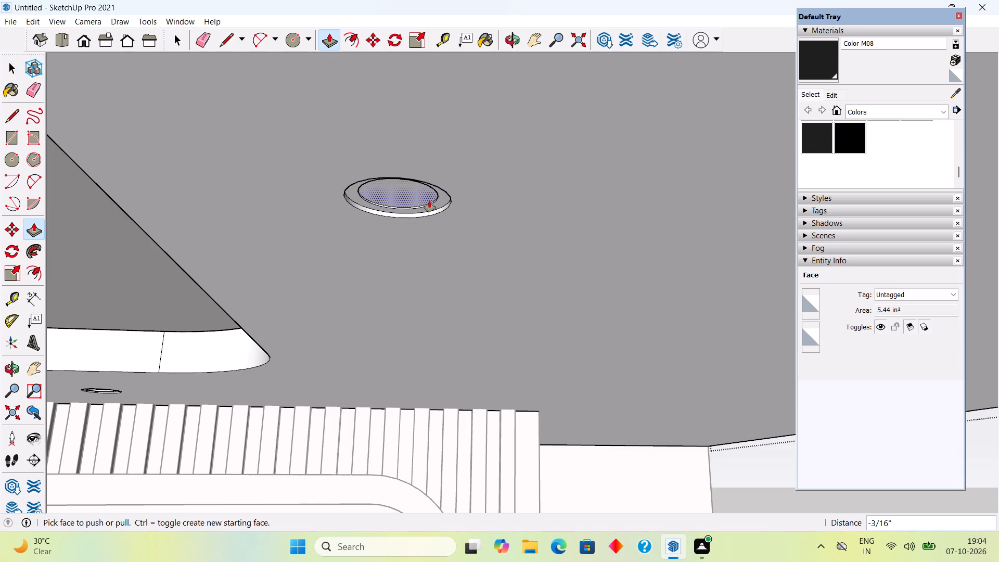
left_click(429, 201)
left_click(429, 196)
key("space")
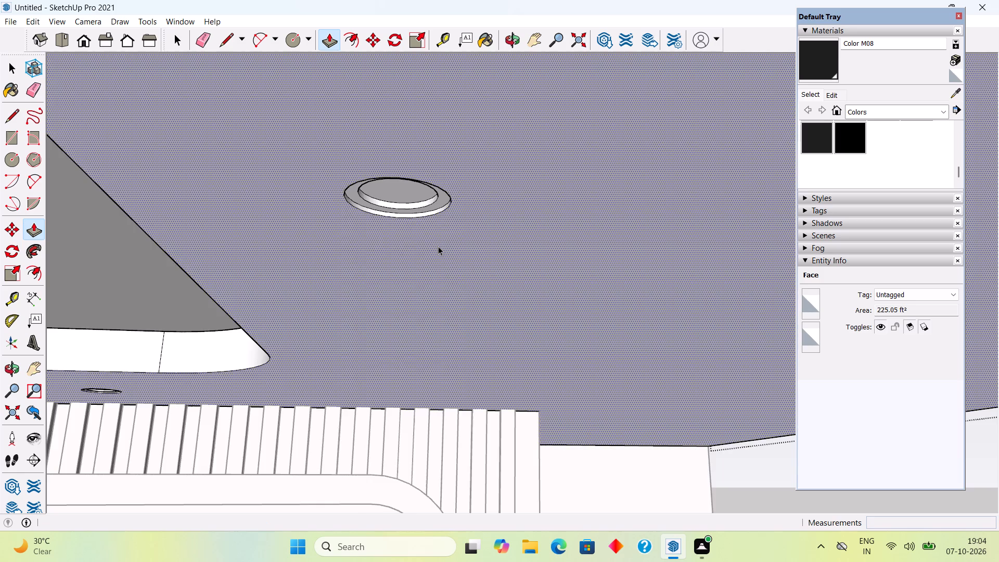
Draw a 2" radius circle on the ceiling border between the recessed panel and the side wall near the shelves.
scroll(438, 246, "down", 20)
scroll(438, 246, "down", 12)
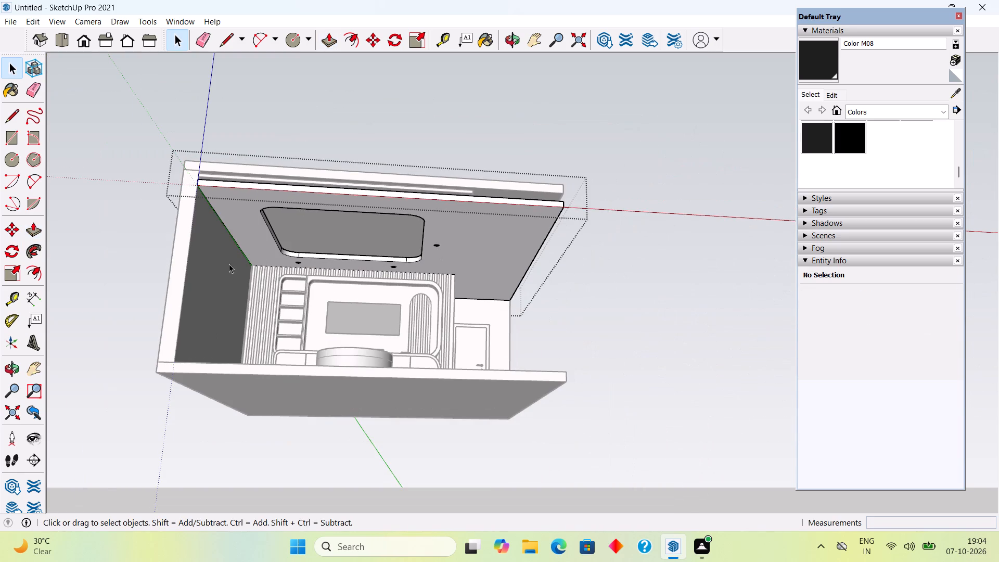
scroll(241, 244, "up", 13)
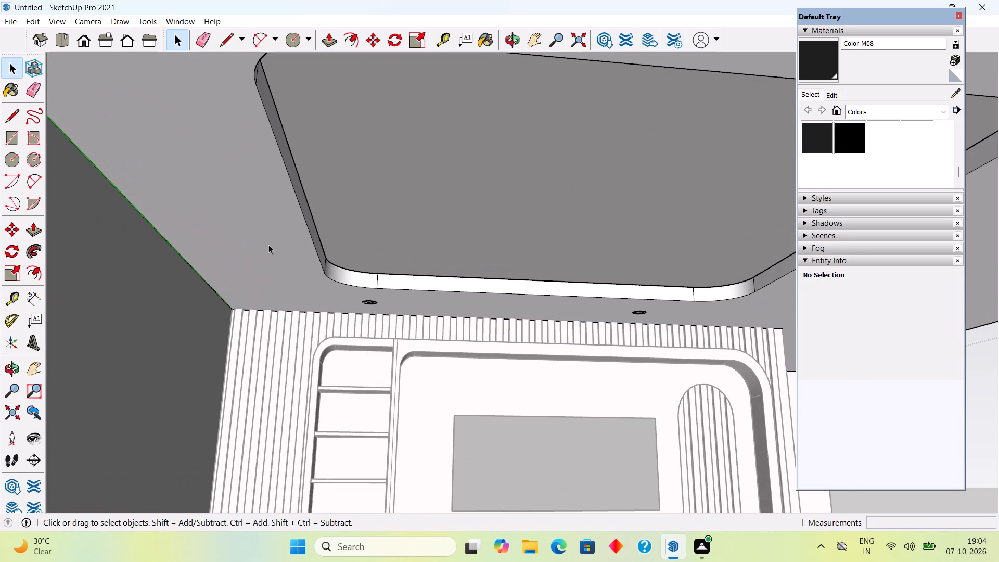
scroll(281, 262, "up", 3)
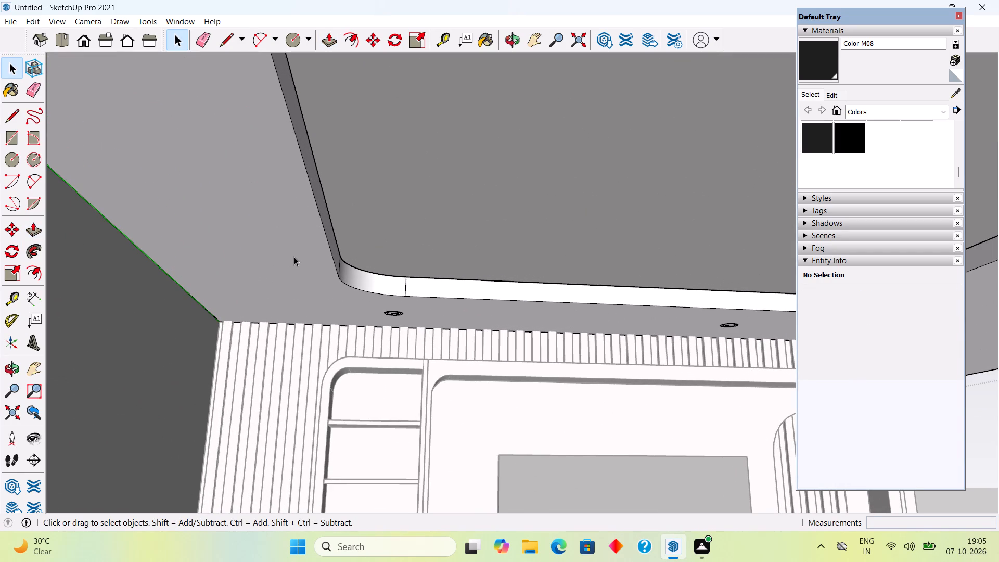
key("c")
left_click(283, 243)
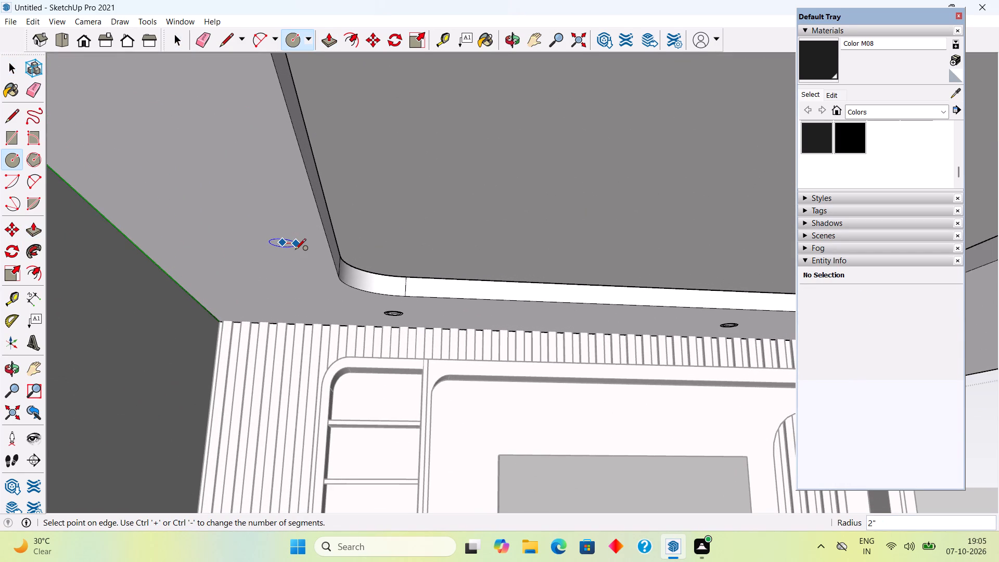
left_click(296, 250)
key("space")
Offset the ceiling circle near the side wall inward by 0.5".
key("f")
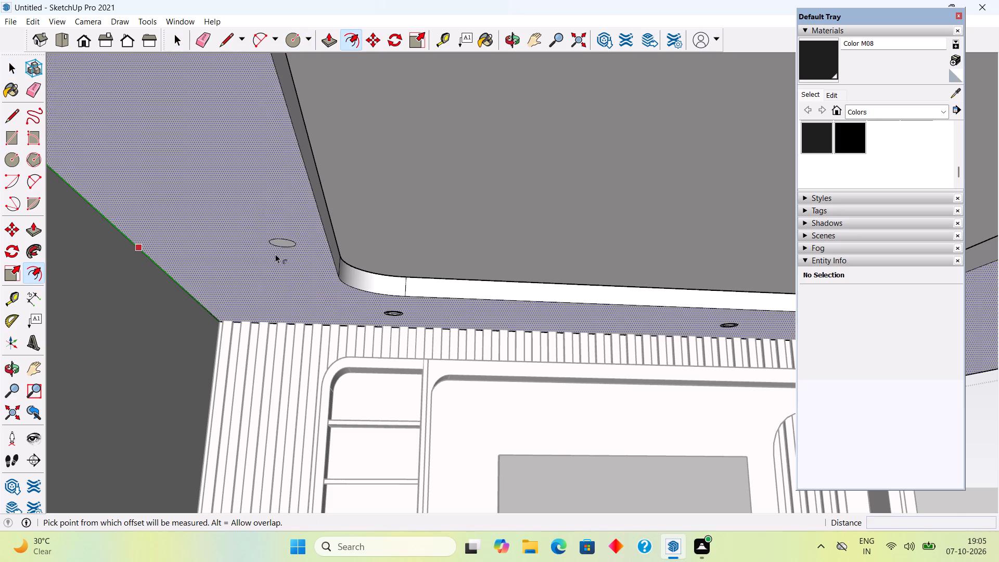
scroll(275, 253, "up", 12)
left_click(288, 233)
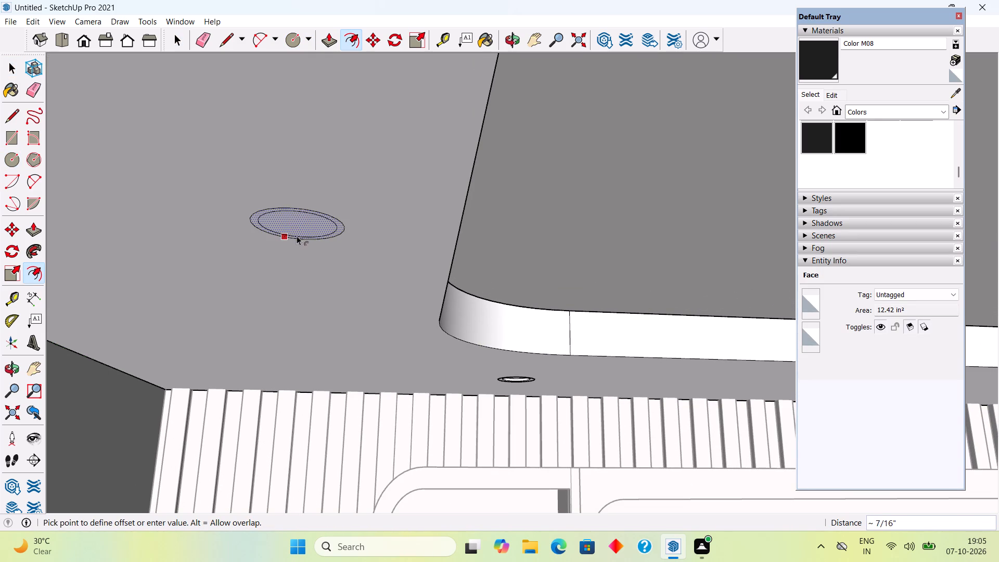
type(".5\"")
key("Return")
key("space")
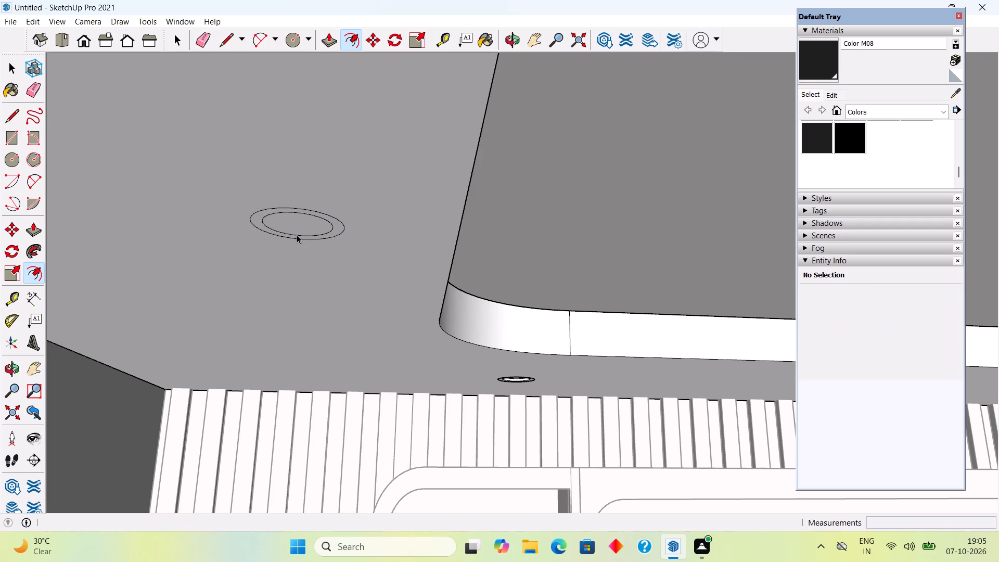
Recess the side-wall circle's inner face about 5/16" and its ring about 1/8" into the ceiling, pushing the inner face deeper once more.
left_click(297, 223)
key("p")
left_click(297, 223)
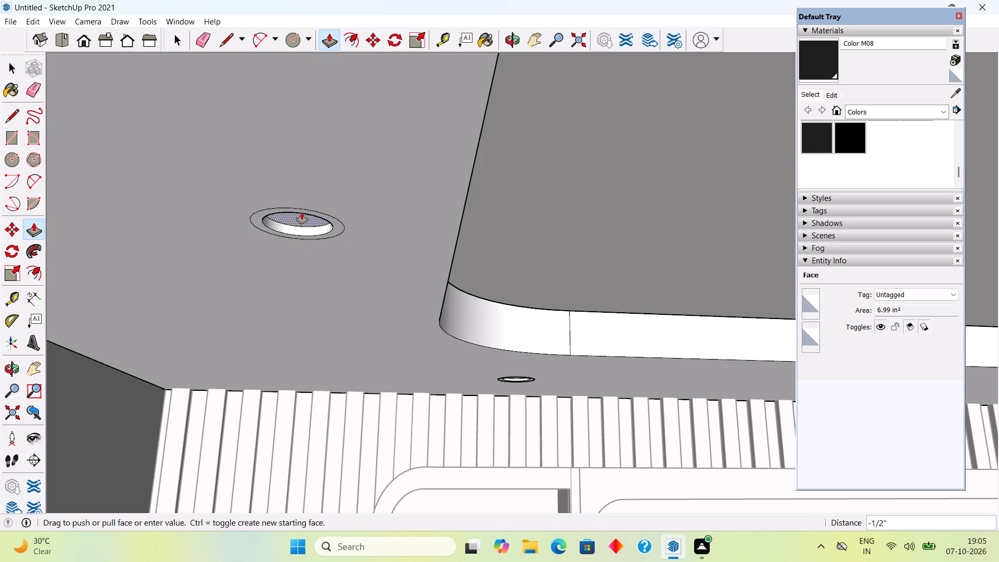
left_click(302, 216)
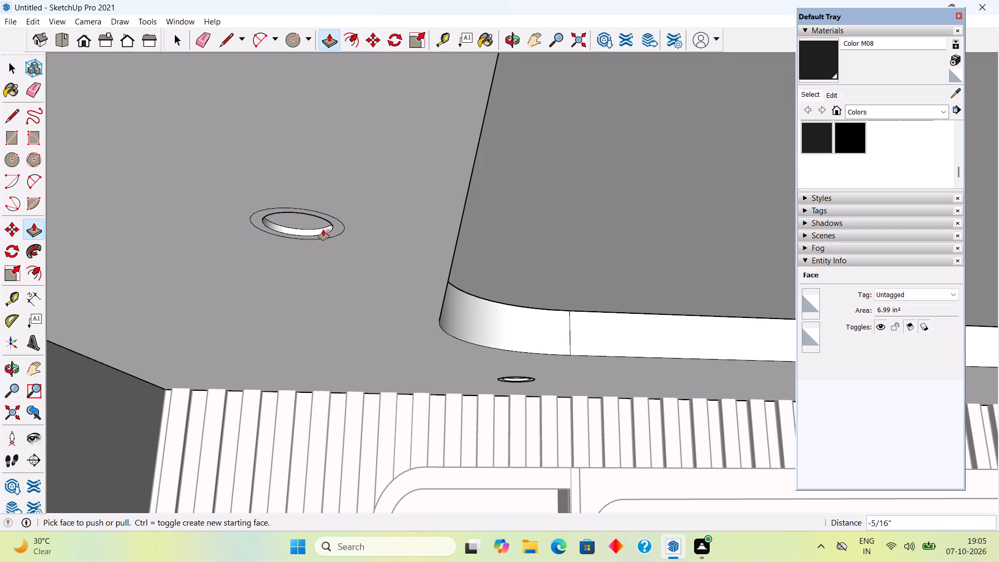
left_click(337, 229)
left_click(337, 226)
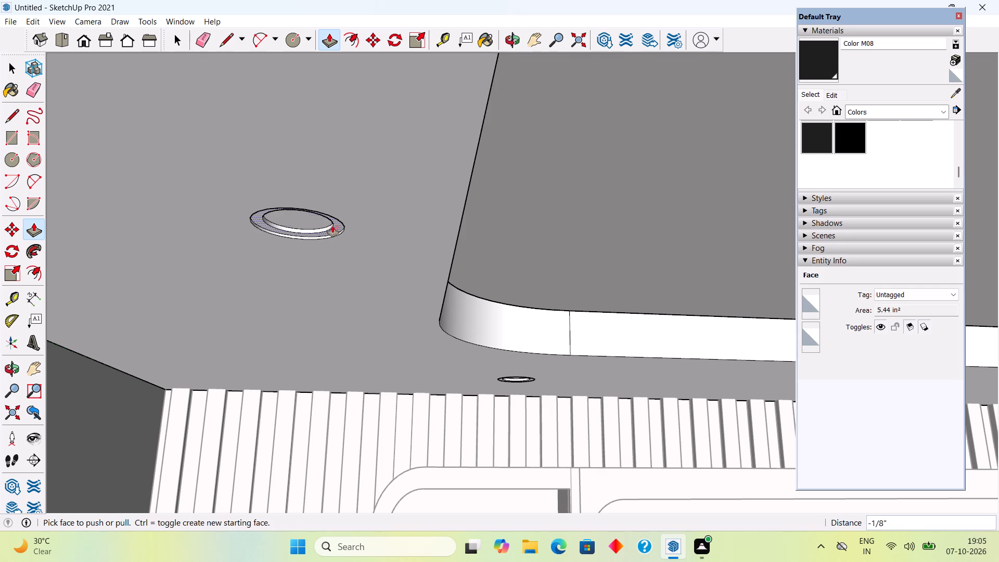
left_click(318, 226)
left_click(318, 224)
key("space")
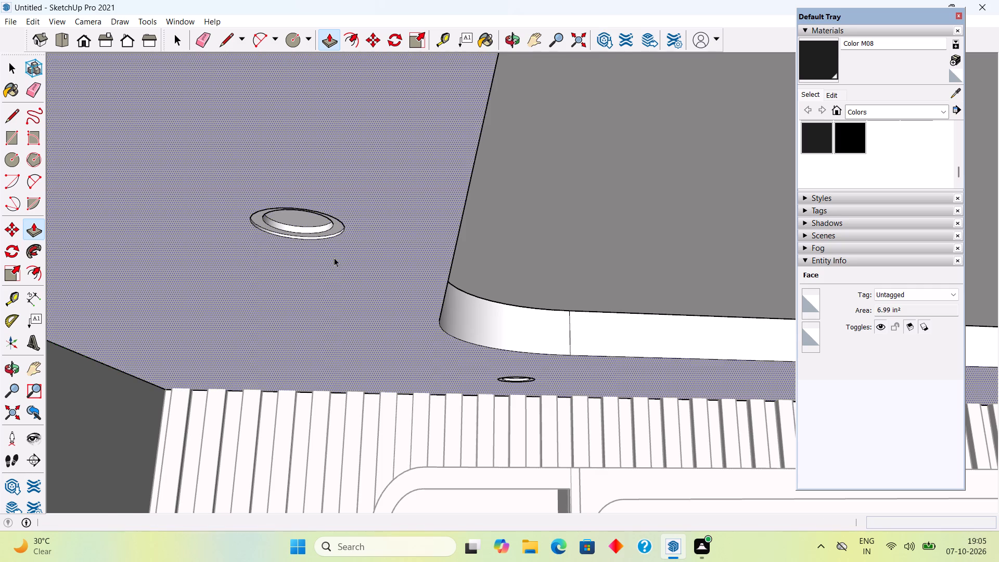
Leave the ceiling group and examine the spotlights around the recessed panel and the ceiling near the door from several angles.
scroll(336, 259, "down", 20)
scroll(336, 259, "down", 7)
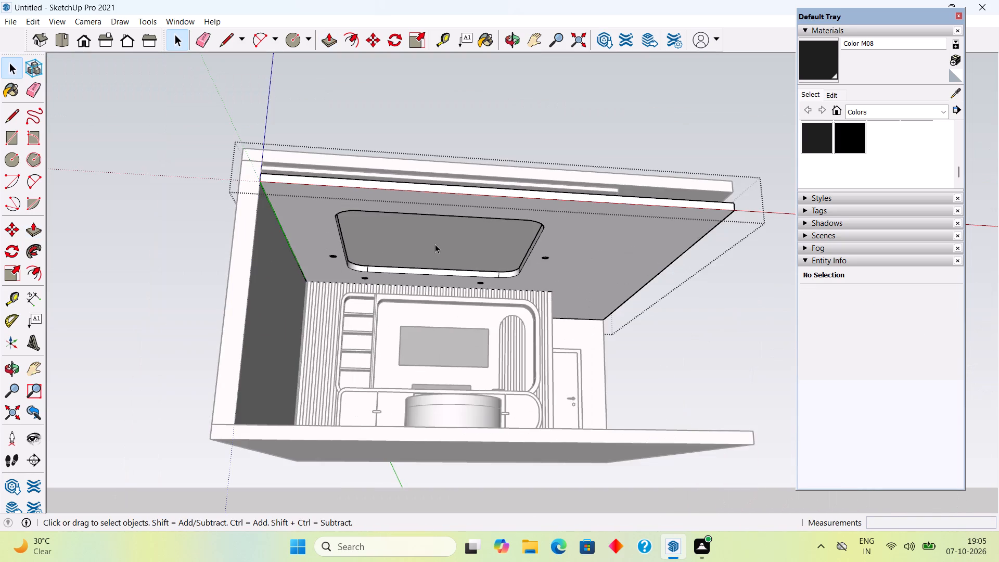
middle_click_drag(436, 249, 397, 296)
left_click(416, 165)
middle_click_drag(531, 323, 531, 293)
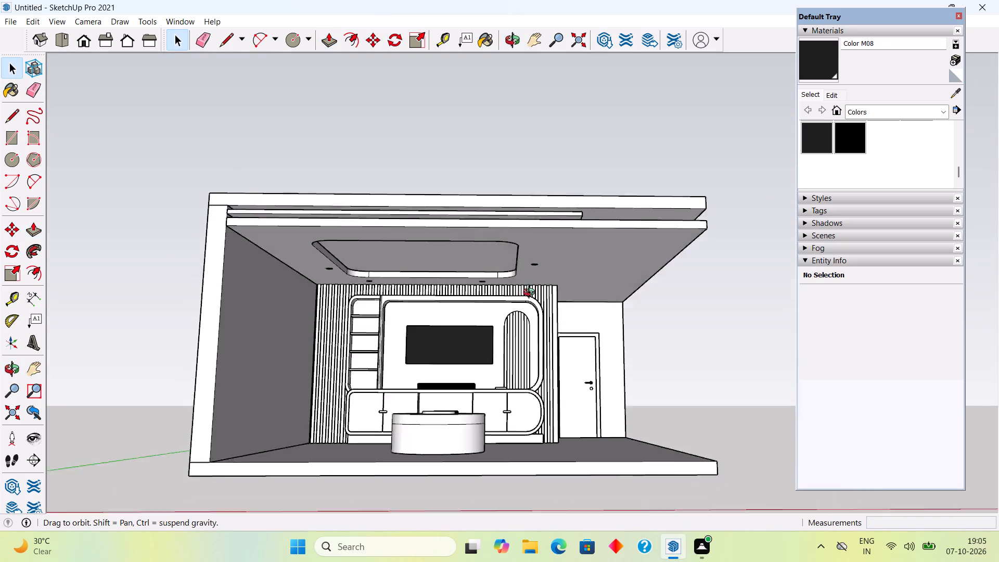
middle_click_drag(531, 293, 468, 176)
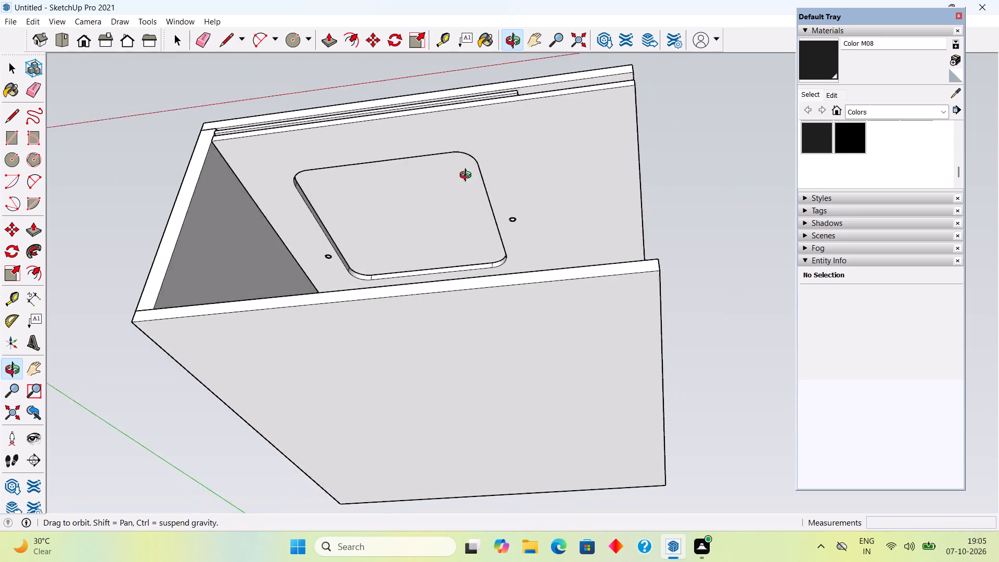
middle_click_drag(468, 176, 95, 238)
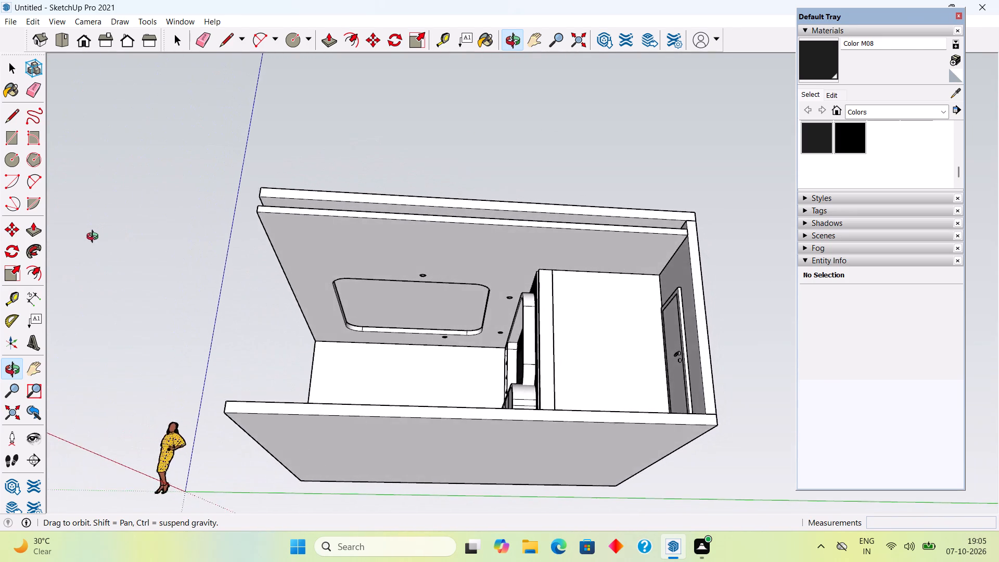
middle_click_drag(95, 238, 501, 256)
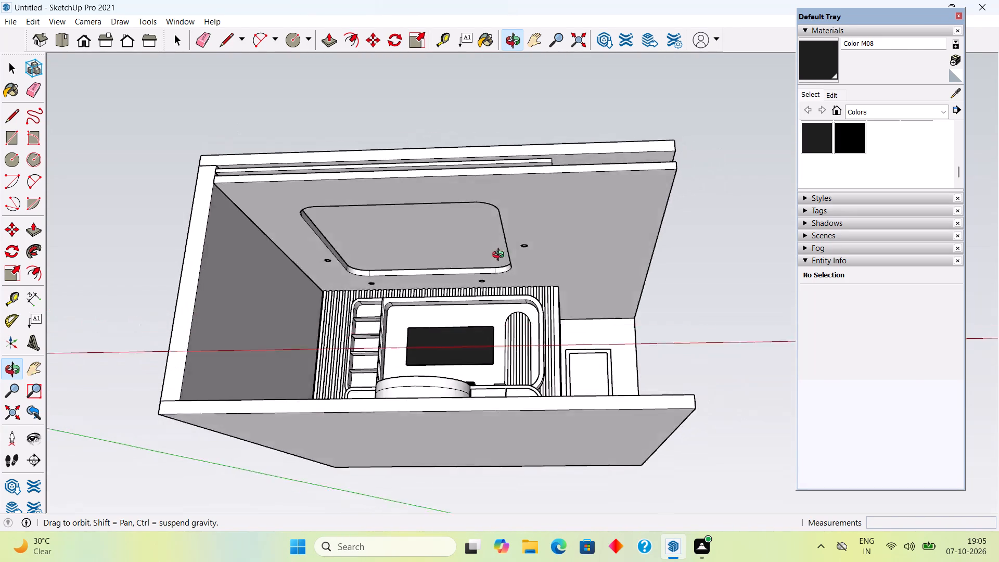
middle_click_drag(501, 256, 464, 284)
scroll(622, 302, "up", 5)
middle_click_drag(607, 282, 471, 246)
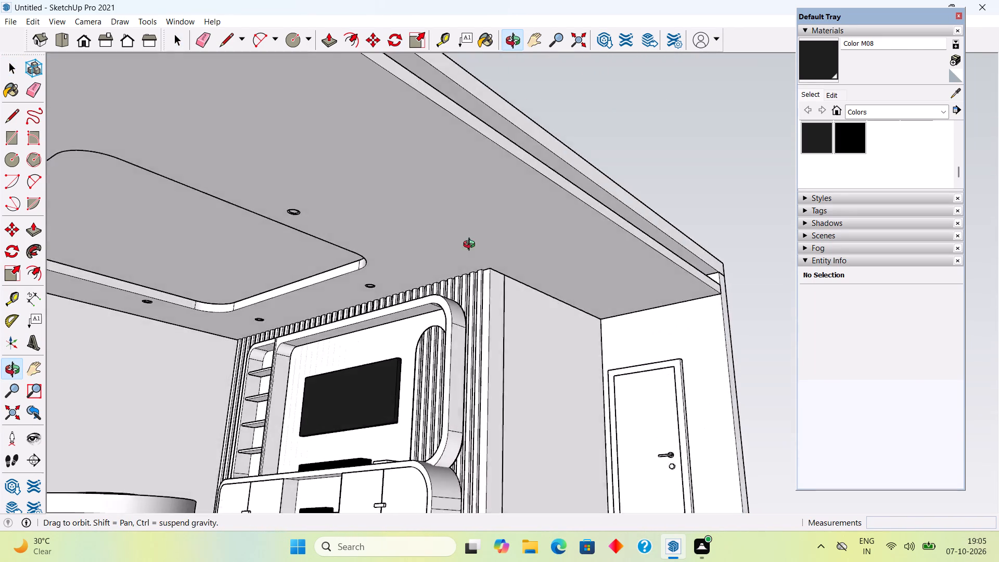
middle_click_drag(471, 246, 421, 263)
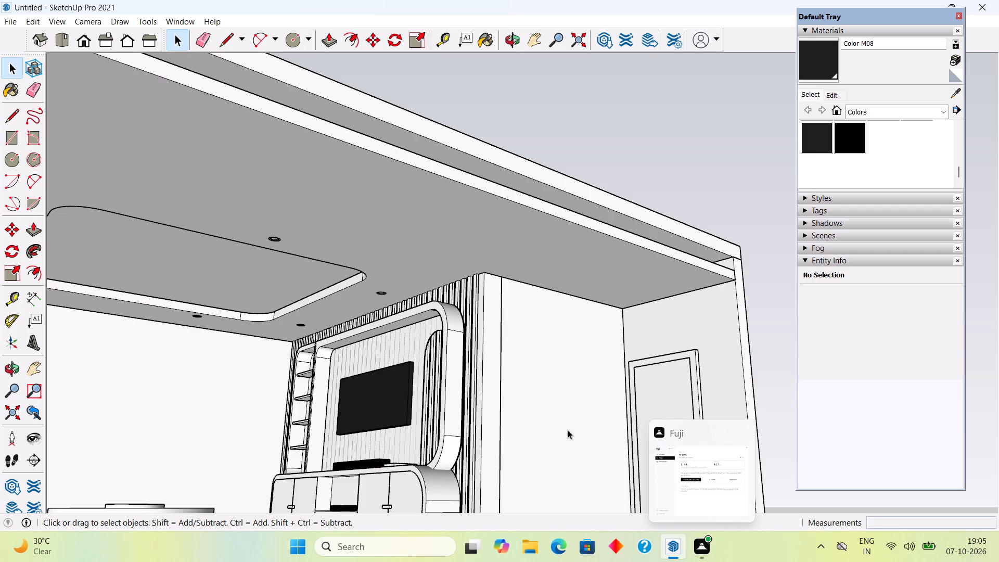
Open the ceiling group and draw two 2" radius circles above the door passage, one near the door wall and one near the TV-unit end.
scroll(550, 416, "down", 4)
middle_click_drag(524, 299, 450, 262)
scroll(626, 323, "up", 5)
middle_click_drag(607, 325, 514, 265)
scroll(516, 300, "up", 5)
left_click(554, 274)
triple_click(554, 274)
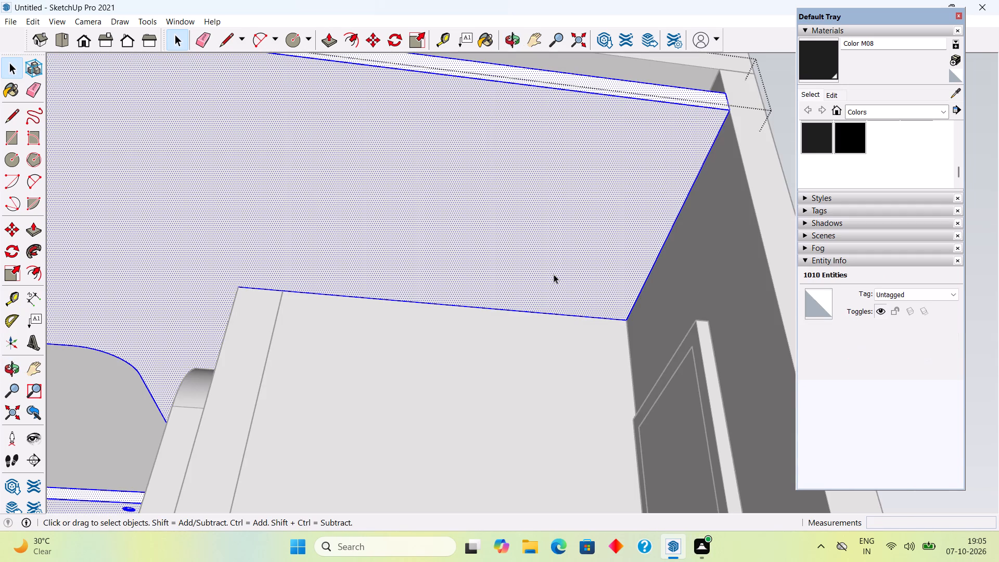
key("c")
left_click(576, 267)
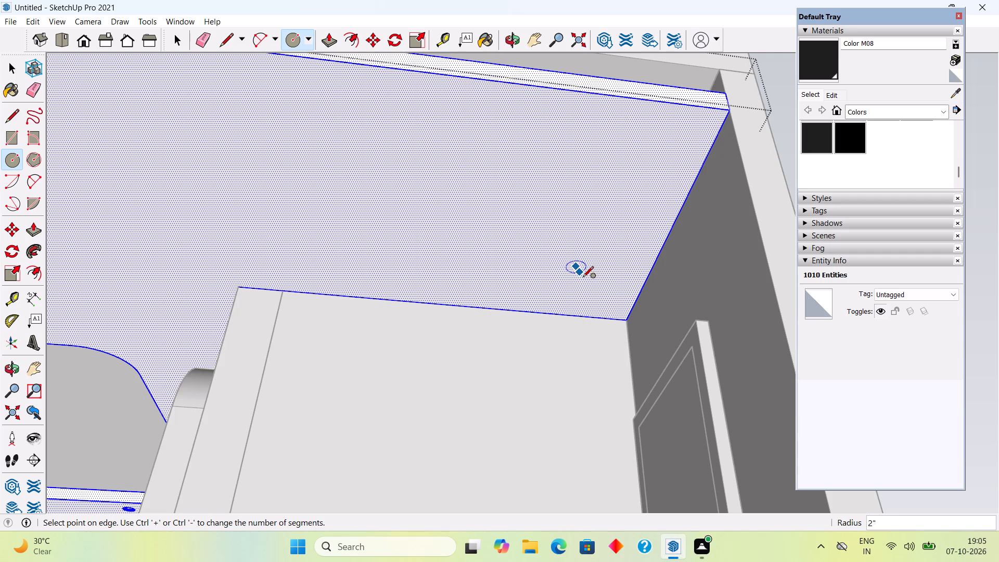
left_click(583, 279)
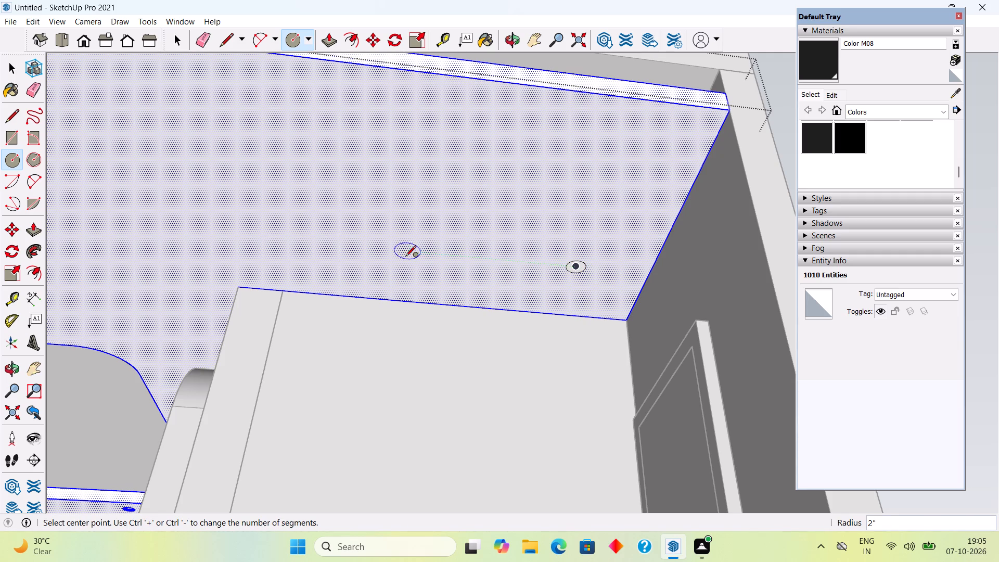
left_click(287, 249)
left_click(292, 251)
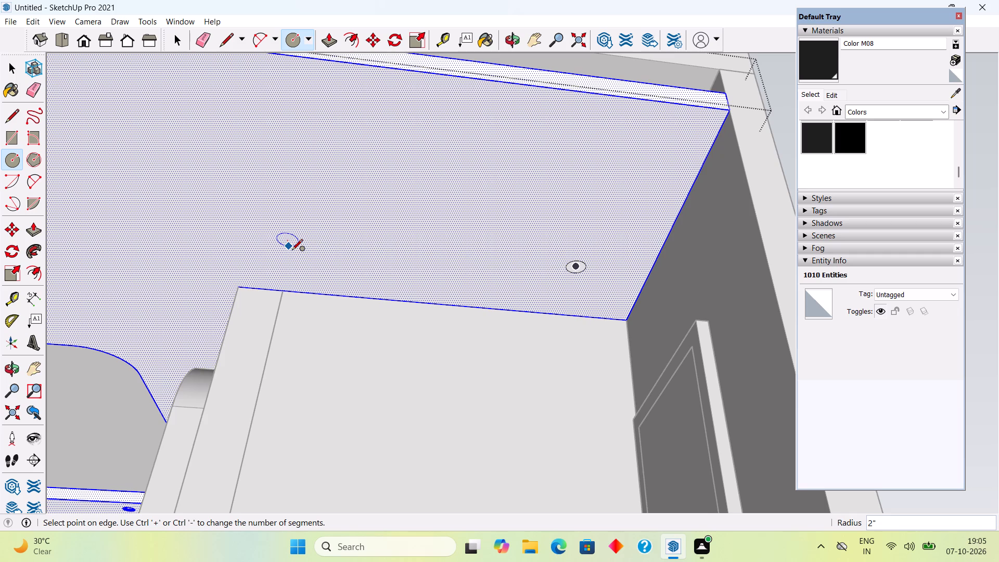
key("space")
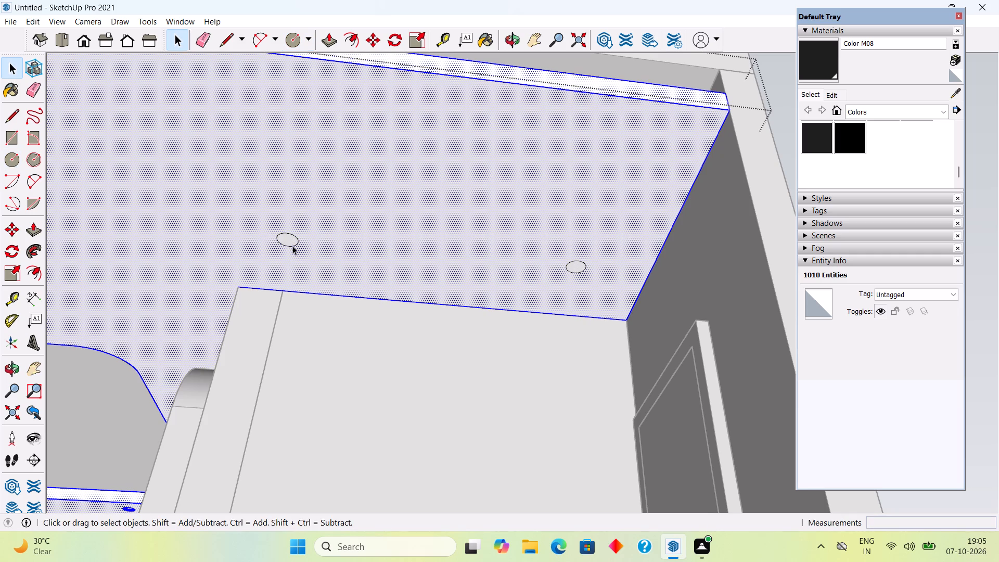
Offset the passage ceiling circle near the TV-unit end inward by 0.5".
left_click(292, 241)
scroll(292, 241, "up", 4)
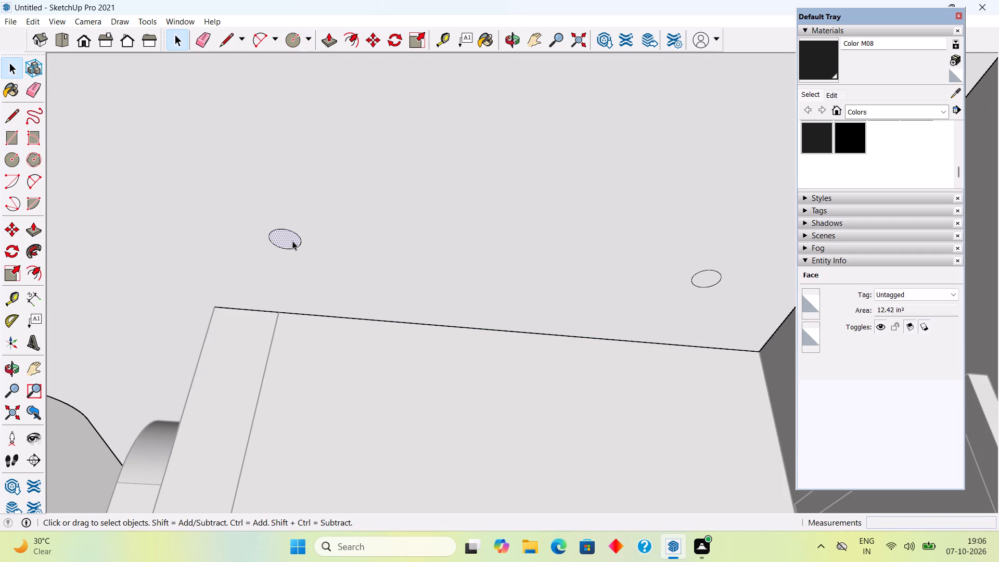
key("f")
left_click(297, 253)
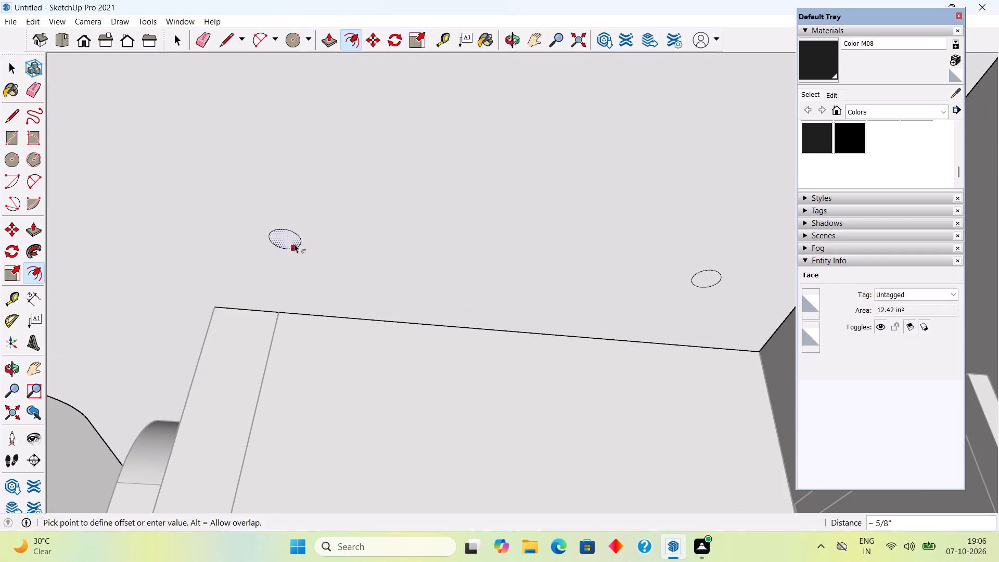
scroll(299, 245, "up", 7)
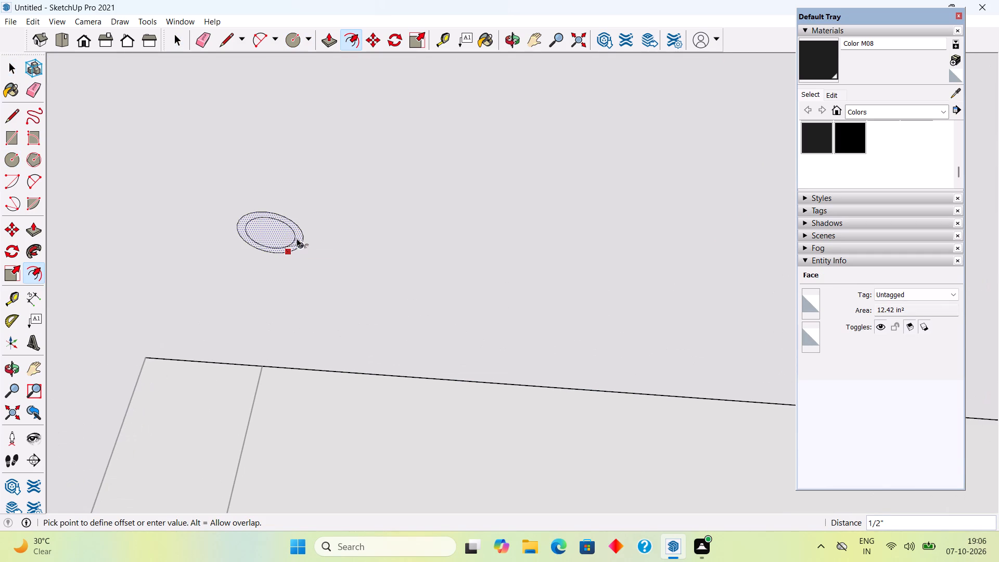
type(".5\"")
key("Return")
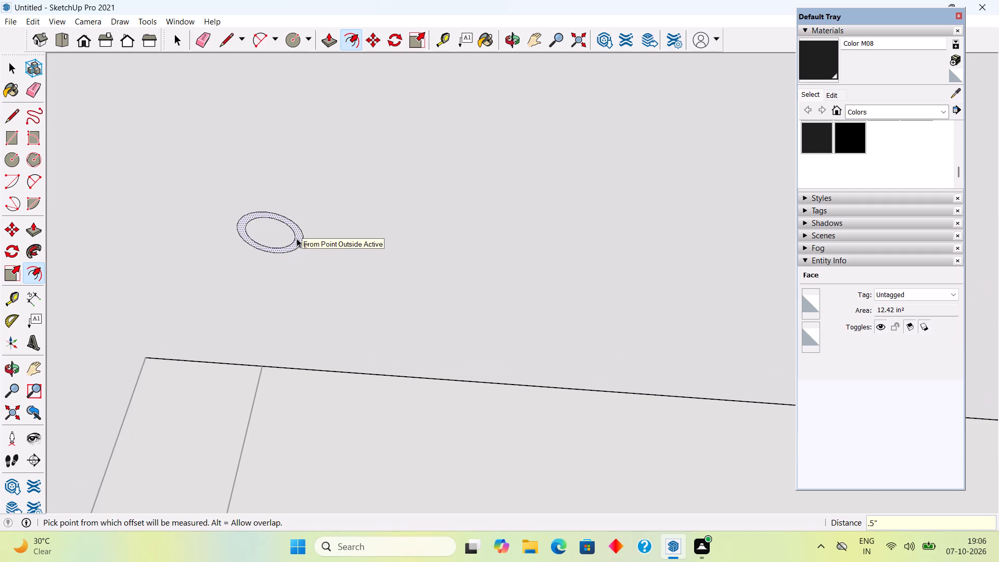
left_click(280, 231)
left_click(280, 231)
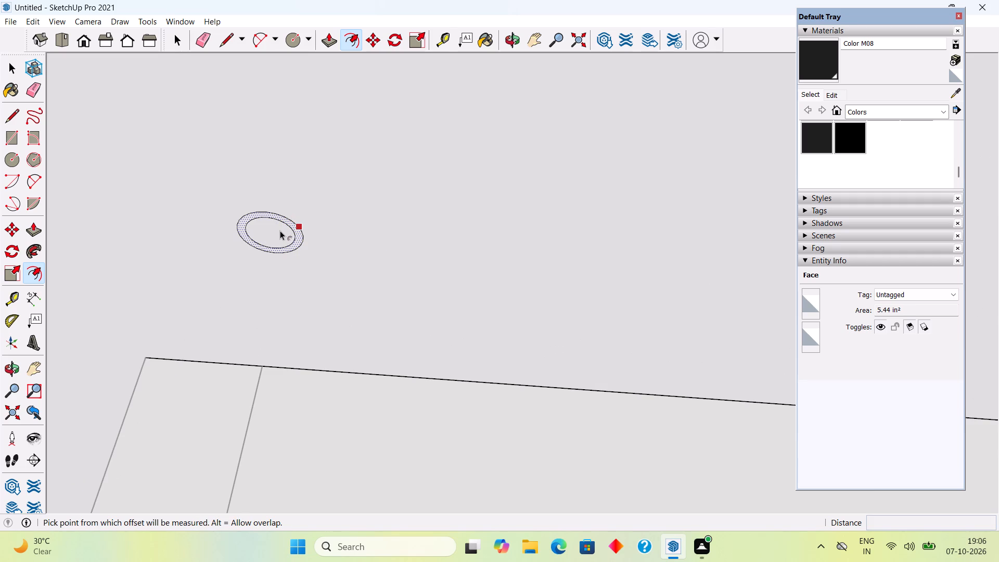
key("space")
Recess that circle's inner face about 7/16" and its ring slightly into the ceiling, then push the inner face about 3/16" deeper.
key("p")
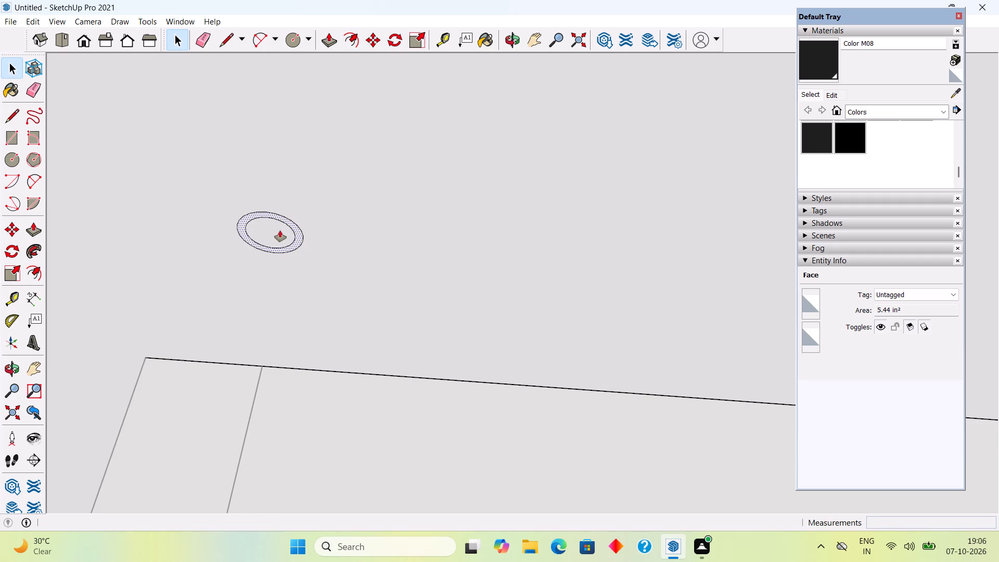
left_click(280, 231)
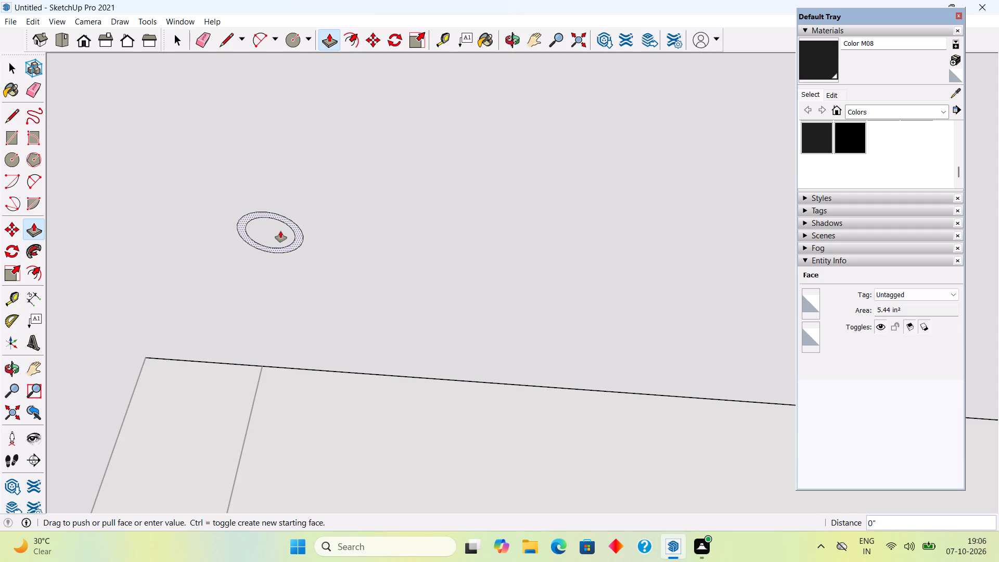
key("space")
left_click(280, 231)
key("p")
left_click(280, 231)
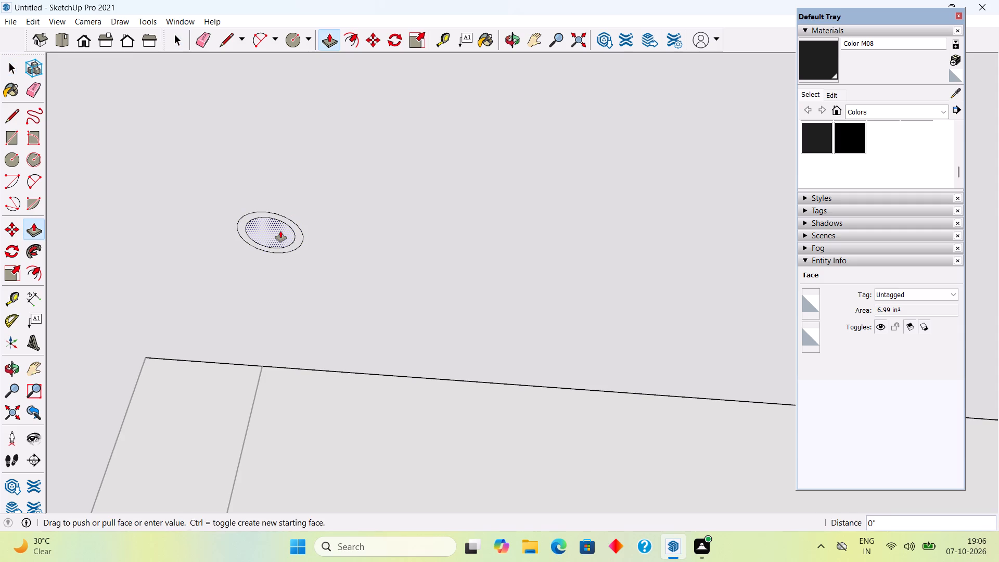
left_click(286, 226)
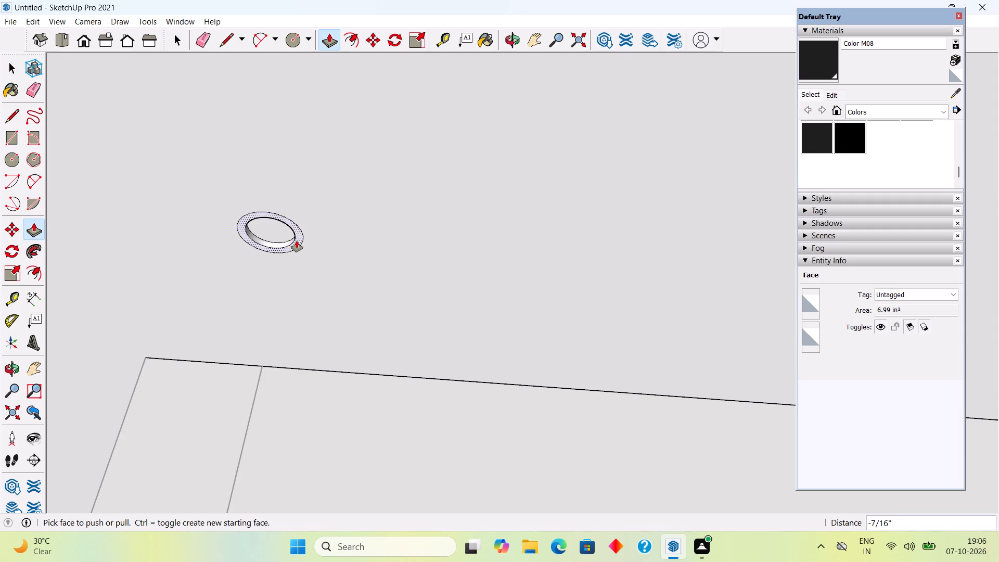
left_click(297, 241)
left_click(300, 239)
left_click(276, 235)
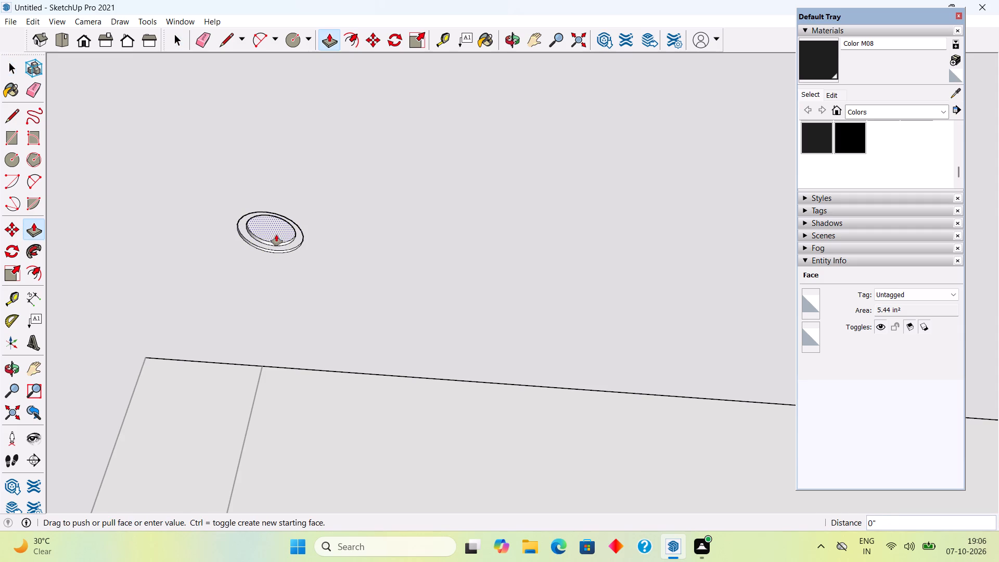
left_click(279, 233)
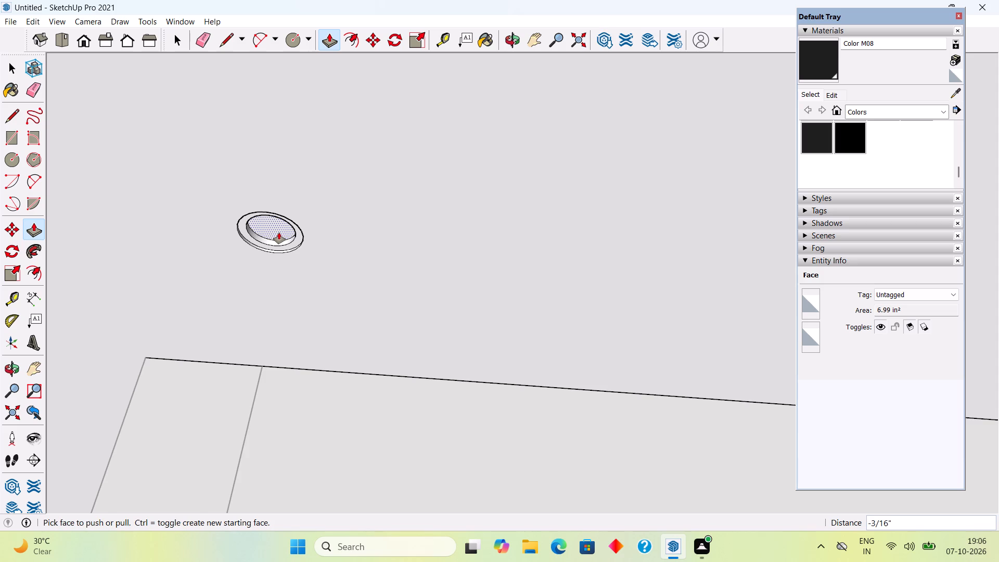
Offset the passage ceiling circle near the door wall inward by 0.5".
scroll(279, 233, "down", 16)
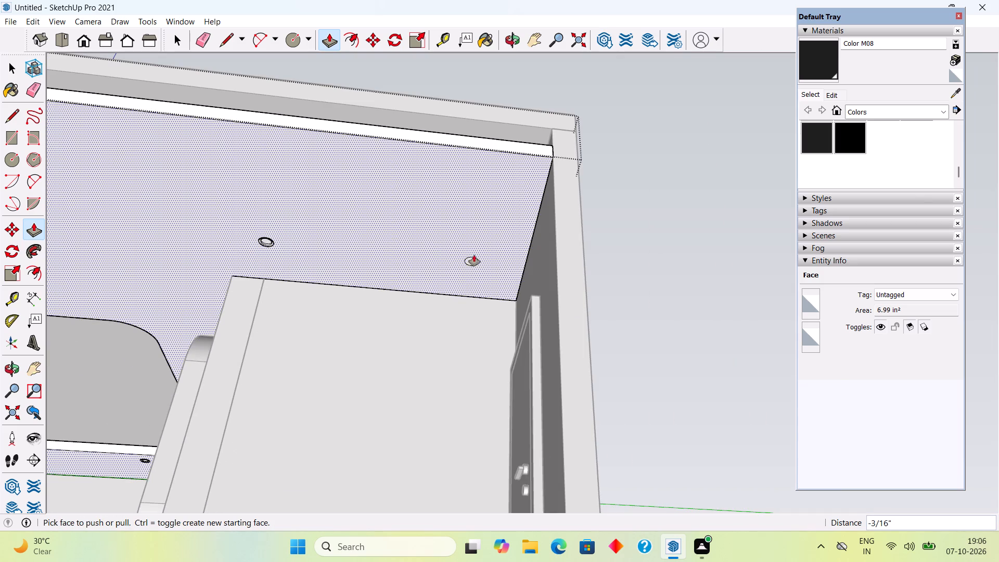
key("space")
scroll(476, 260, "up", 12)
left_click(469, 264)
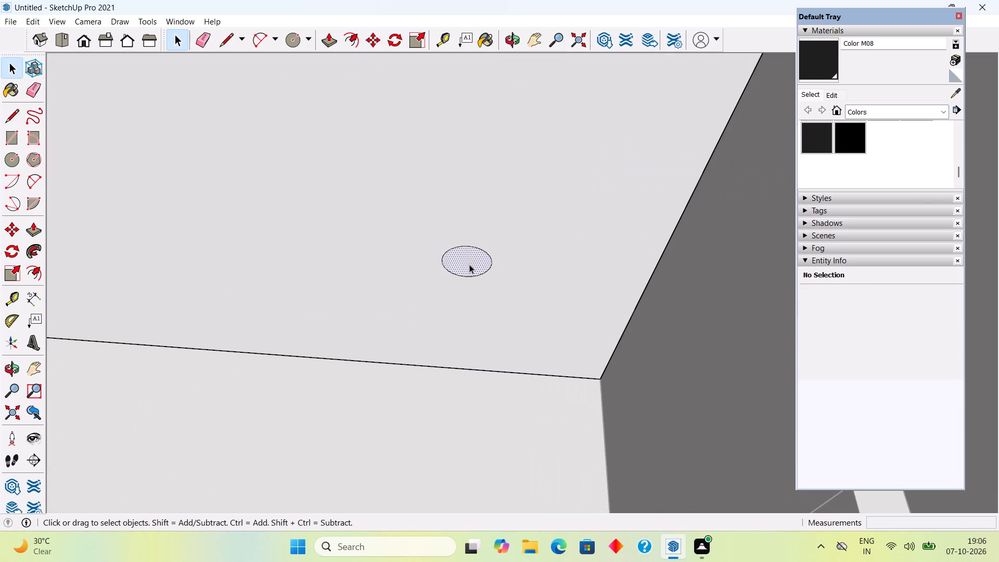
key("f")
left_click(476, 276)
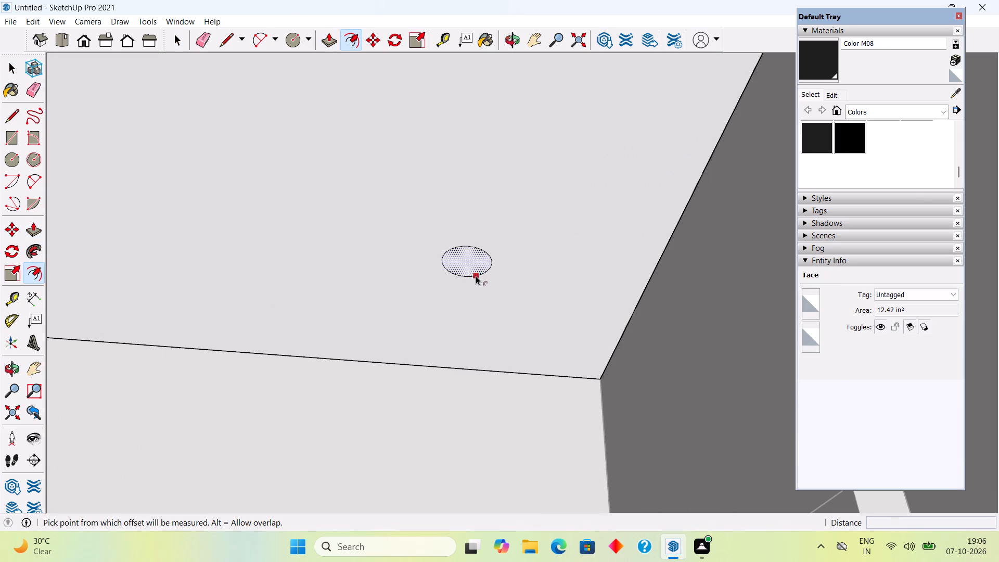
type(".5\"")
key("Return")
key("space")
key("space")
Recess the door-wall circle's inner face into the ceiling and its surrounding ring to a shallower depth.
scroll(477, 270, "up", 2)
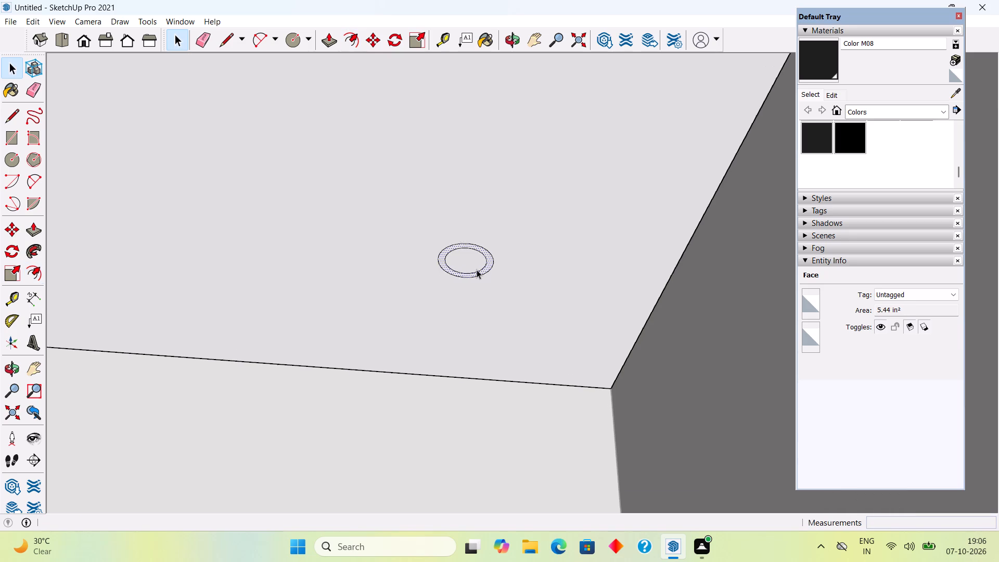
scroll(477, 270, "up", 5)
left_click(476, 267)
key("p")
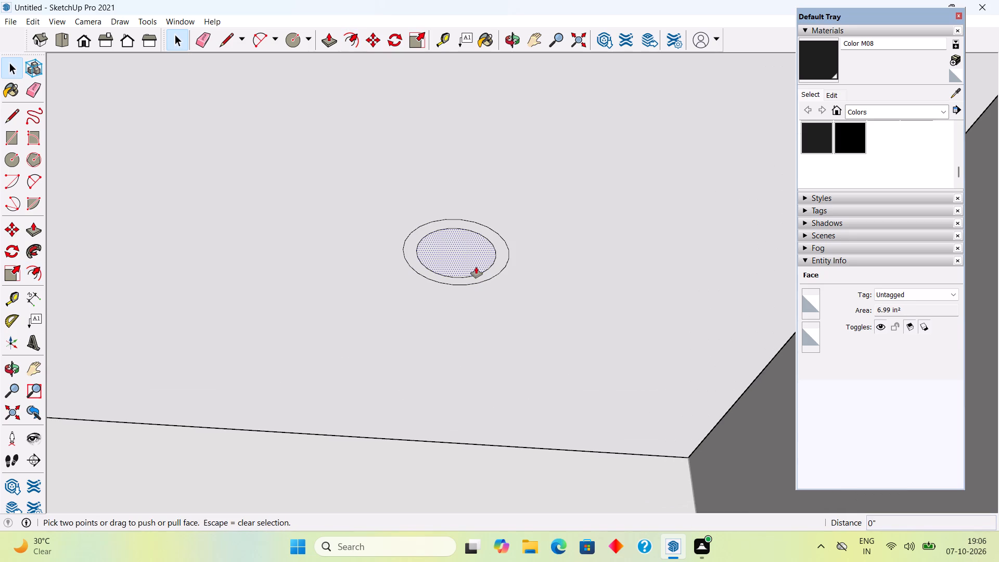
left_click(476, 267)
left_click(482, 257)
left_click(493, 266)
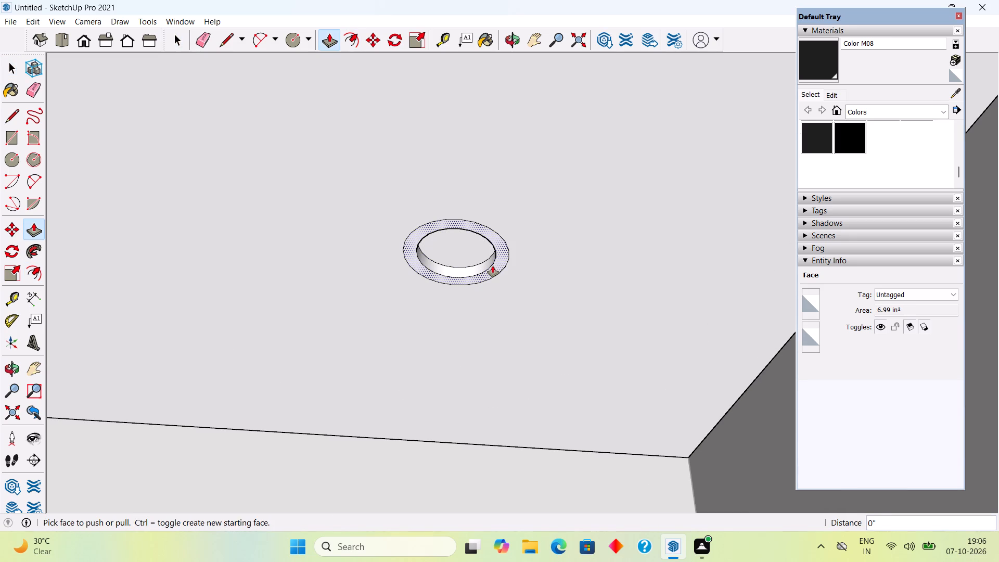
left_click(498, 262)
key("space")
Draw a 2" radius circle on the ceiling in front of the fluted panel's corner beside the door passage.
scroll(498, 262, "down", 2)
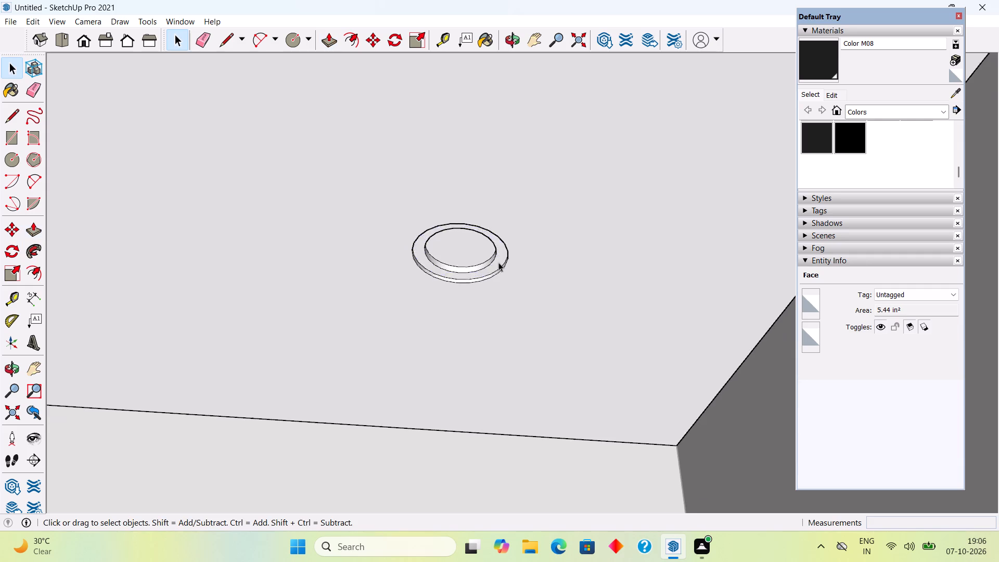
scroll(498, 262, "down", 20)
scroll(498, 262, "down", 3)
middle_click_drag(540, 287, 748, 316)
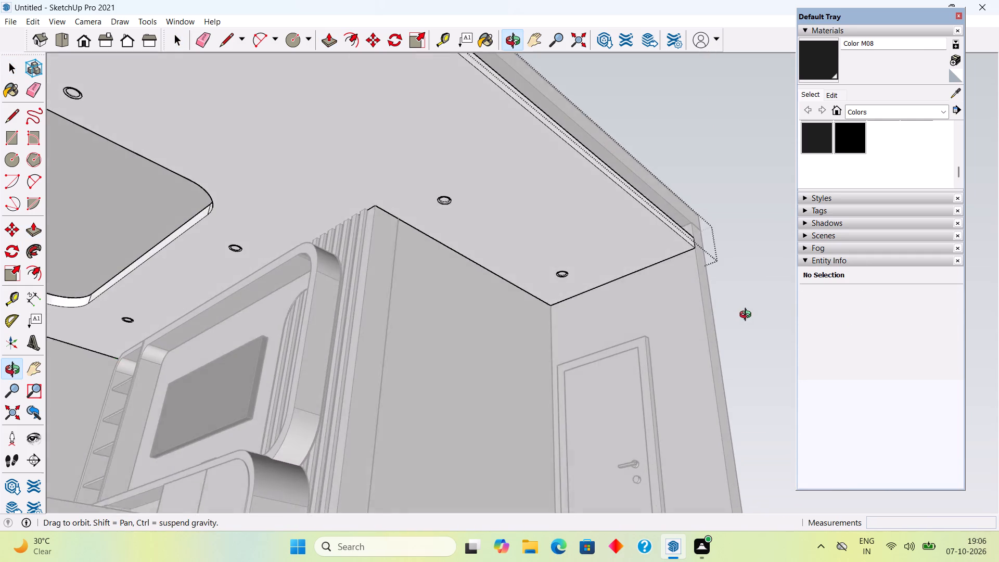
middle_click_drag(748, 316, 748, 316)
scroll(748, 316, "down", 4)
scroll(332, 164, "down", 9)
middle_click_drag(355, 166, 516, 272)
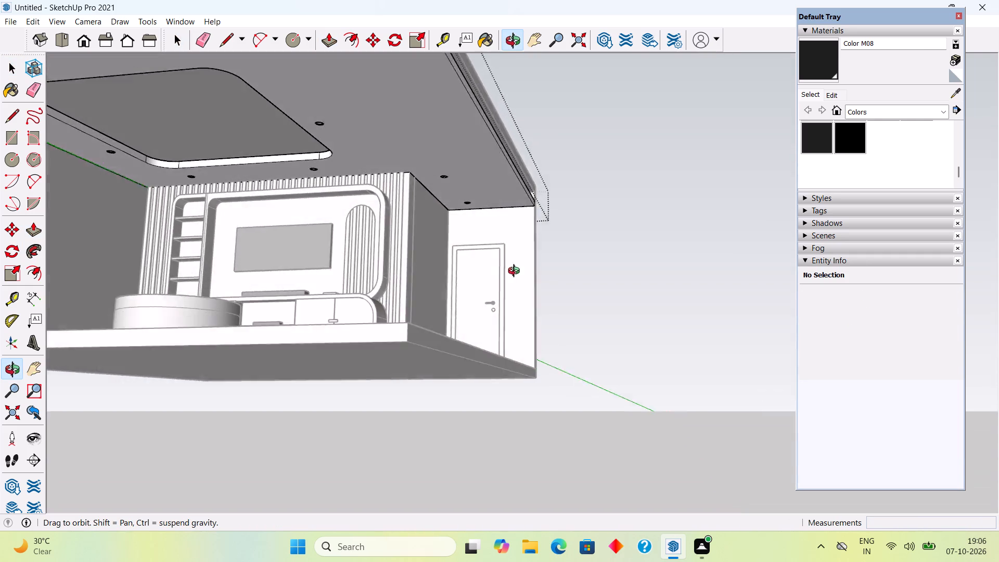
middle_click_drag(516, 272, 542, 247)
scroll(410, 108, "up", 4)
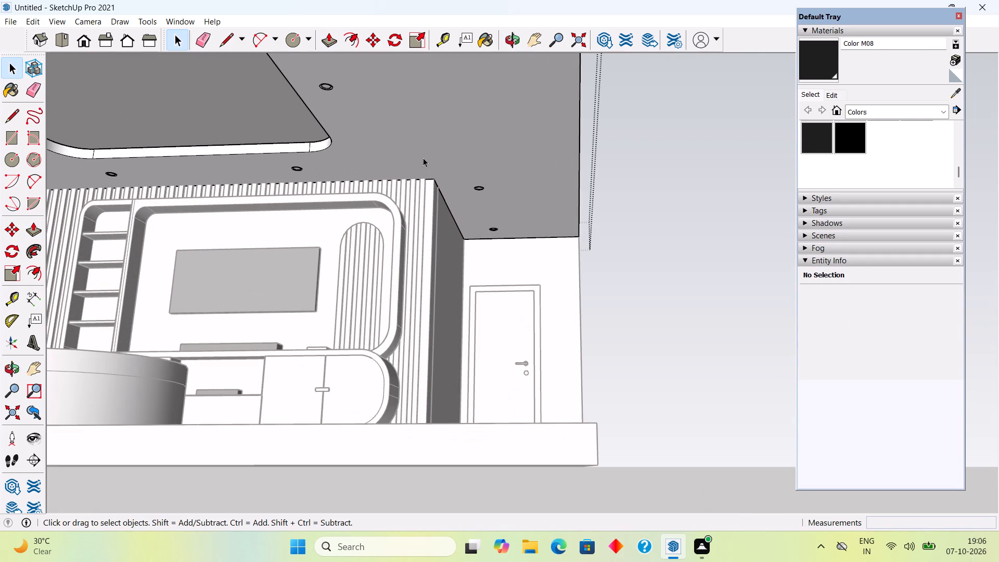
scroll(423, 158, "up", 7)
key("c")
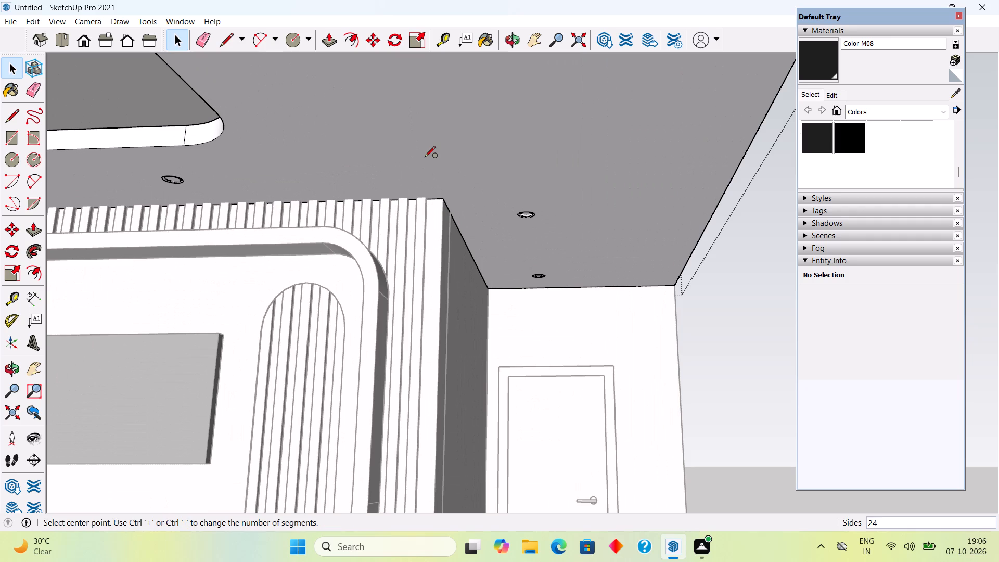
left_click(414, 156)
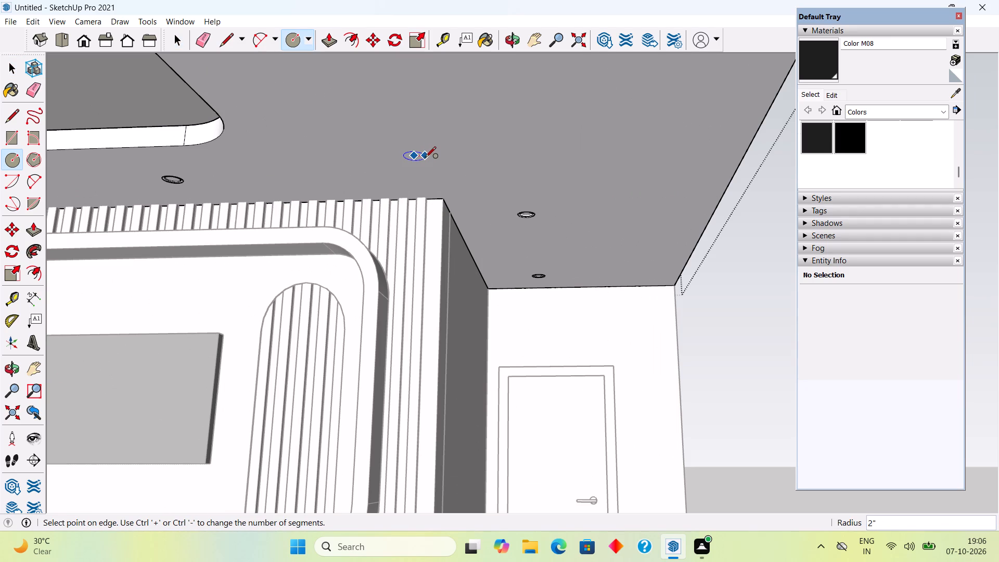
left_click(426, 159)
key("space")
Offset the new ceiling circle at the fluted panel's corner inward by 0.5".
scroll(421, 158, "up", 8)
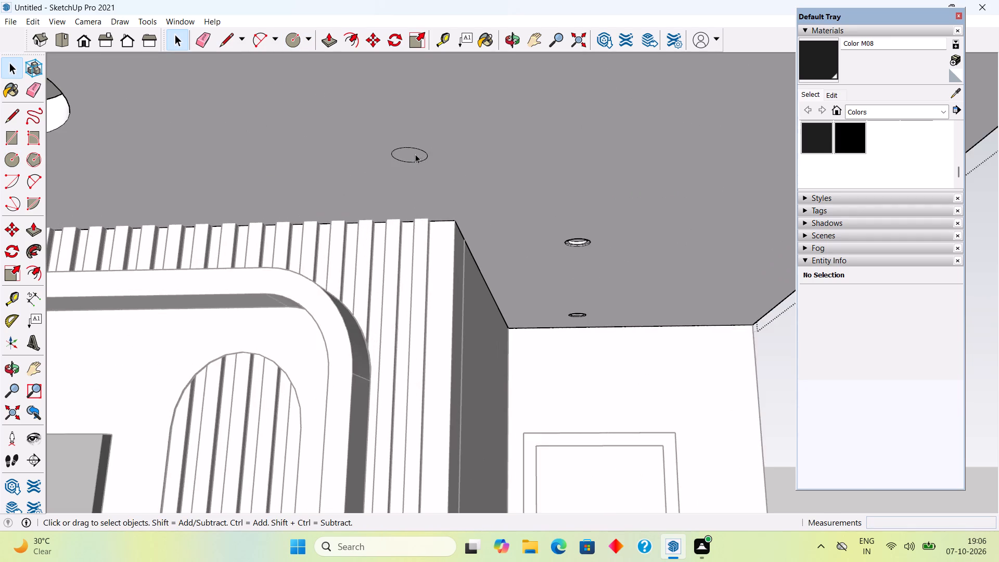
scroll(415, 154, "up", 4)
left_click(414, 149)
scroll(414, 149, "up", 12)
key("f")
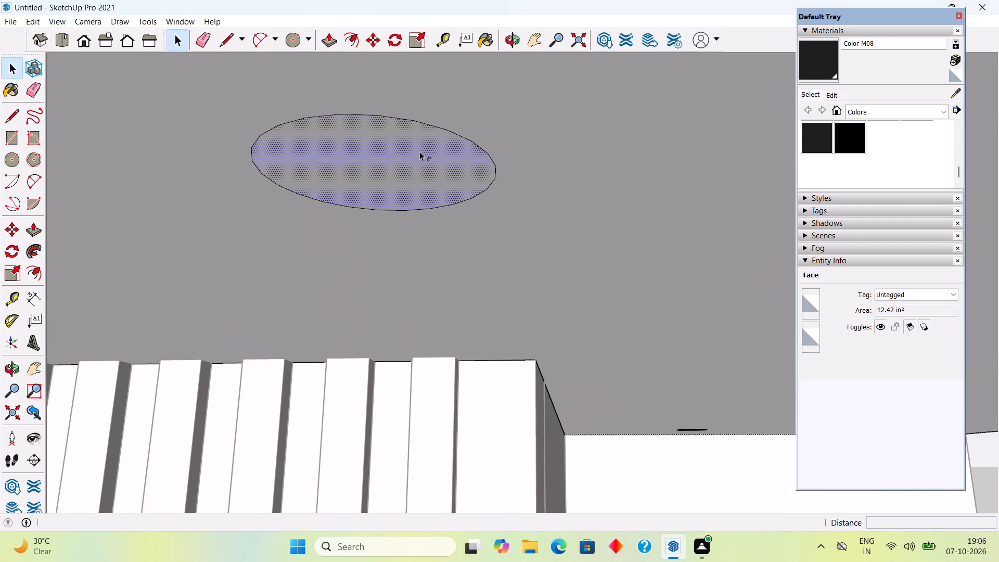
left_click(427, 202)
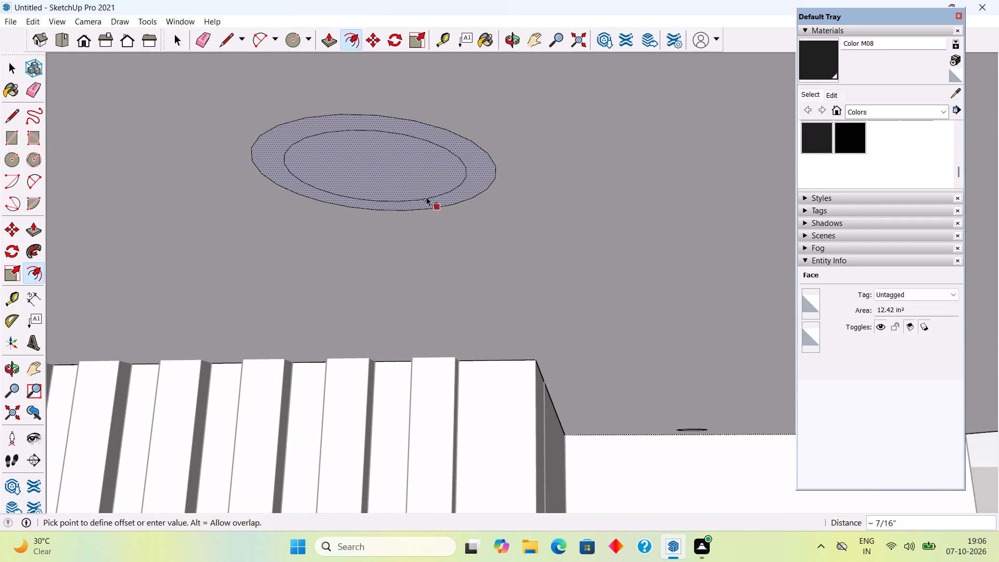
type(".5\"")
key("Return")
key("space")
Recess the corner circle's inner face about 1/4" and its ring about 1/8" into the ceiling.
left_click(420, 190)
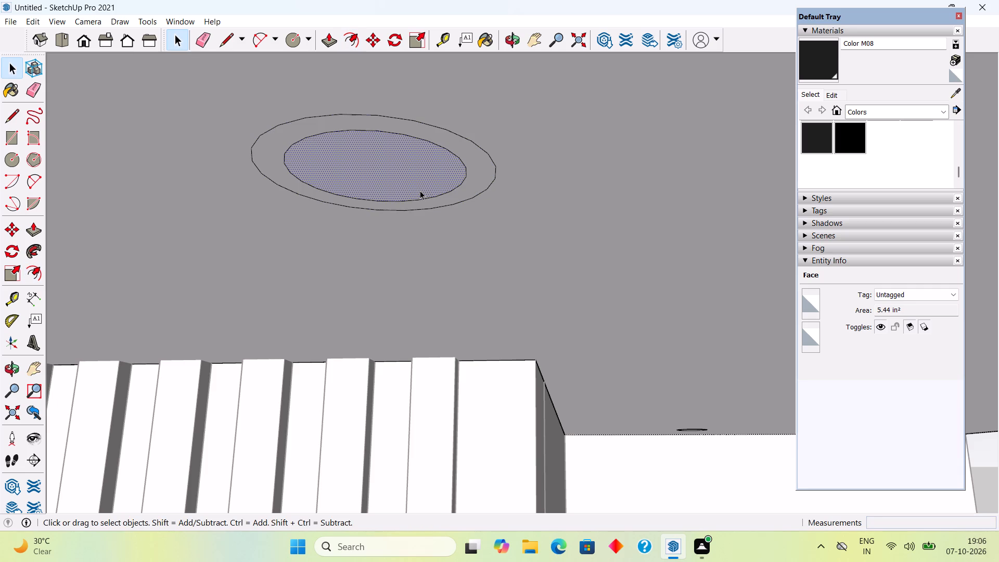
key("p")
left_click(420, 190)
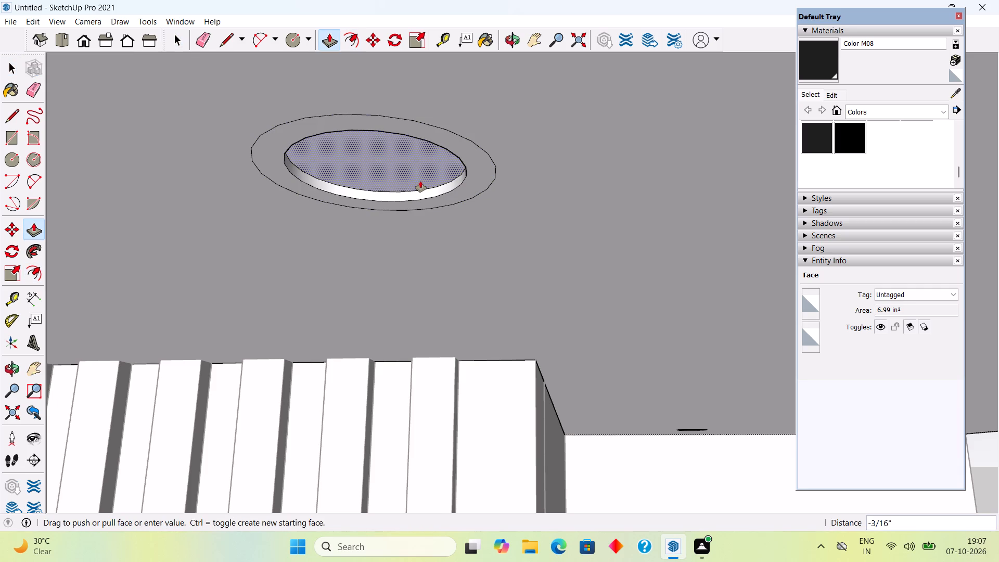
left_click(421, 177)
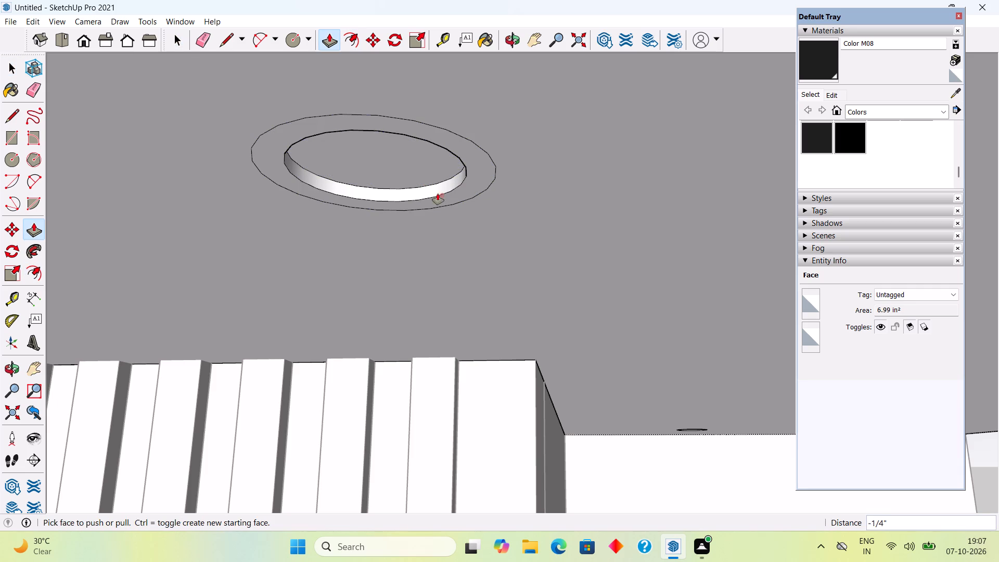
left_click(444, 198)
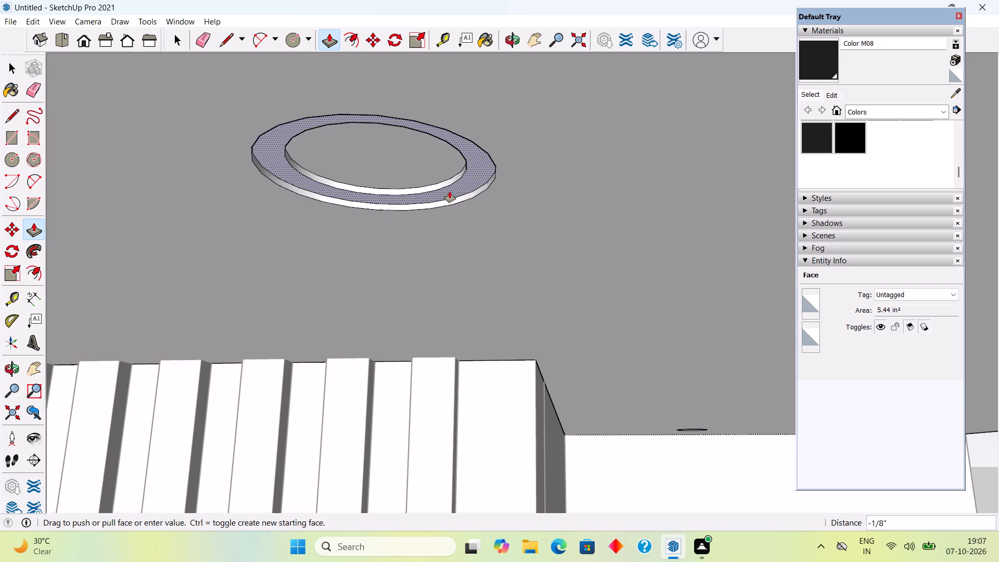
left_click(450, 191)
key("space")
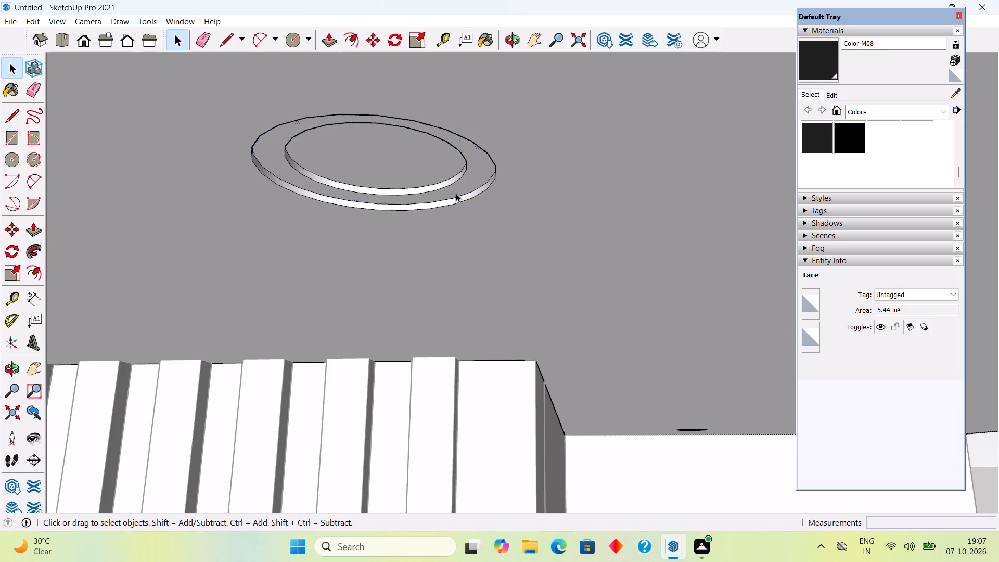
Examine the ceiling spotlights and the whole TV-unit room from several angles, and leave the ceiling group.
scroll(457, 194, "down", 20)
scroll(457, 194, "down", 16)
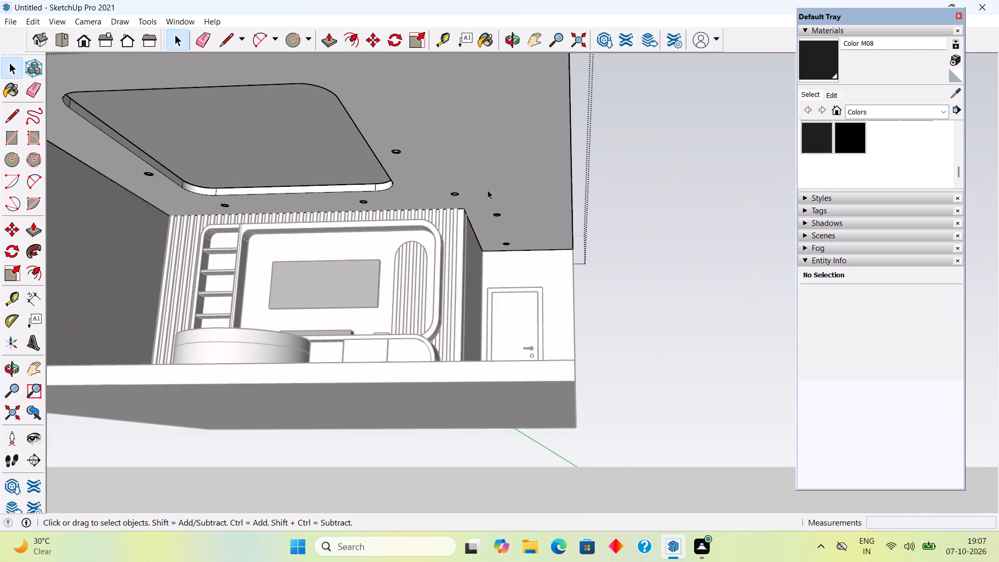
middle_click_drag(533, 171, 679, 181)
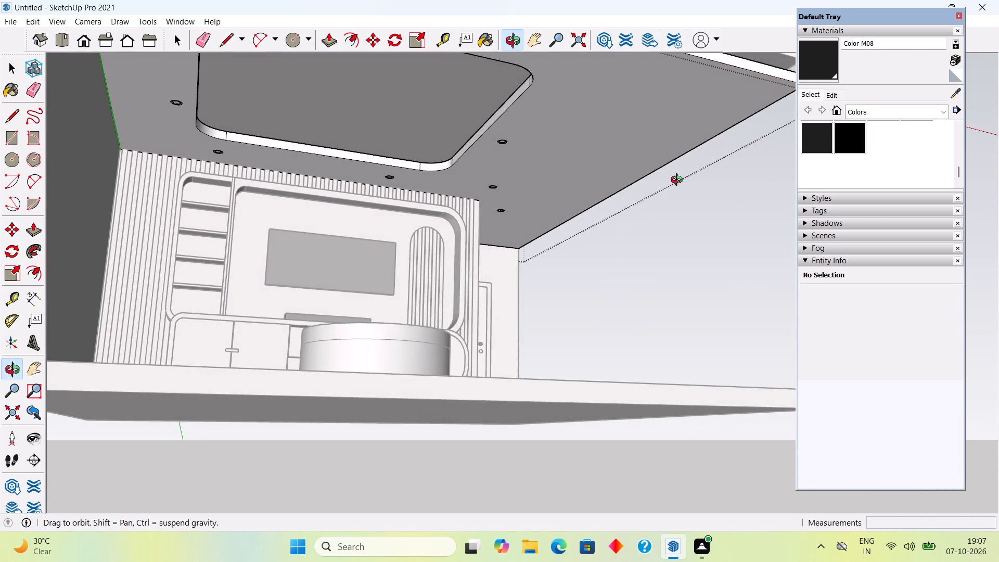
middle_click_drag(679, 181, 662, 188)
scroll(662, 188, "down", 9)
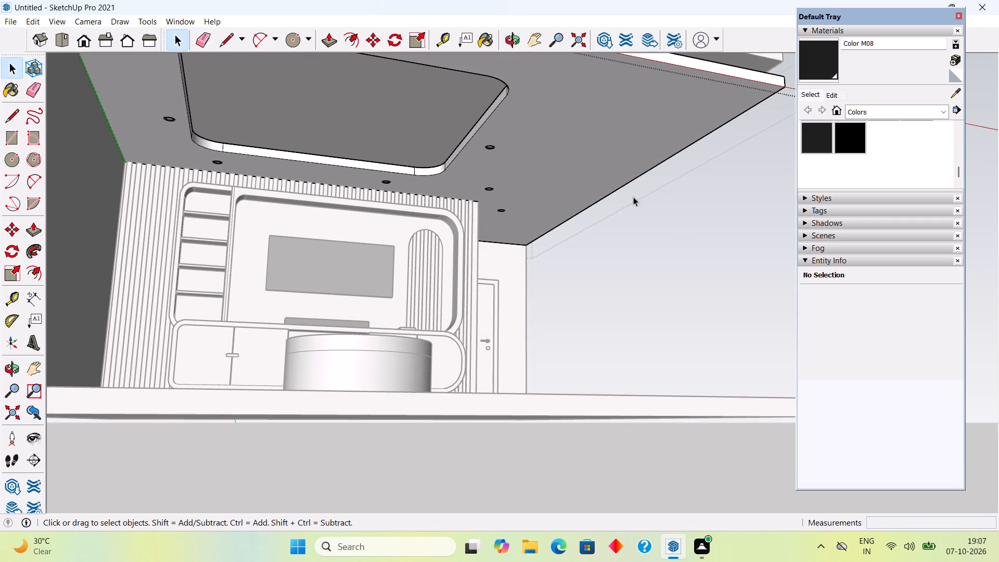
scroll(618, 199, "down", 20)
scroll(618, 199, "down", 1)
middle_click_drag(587, 286, 511, 301)
scroll(513, 303, "down", 1)
middle_click_drag(511, 301, 516, 296)
left_click(738, 268)
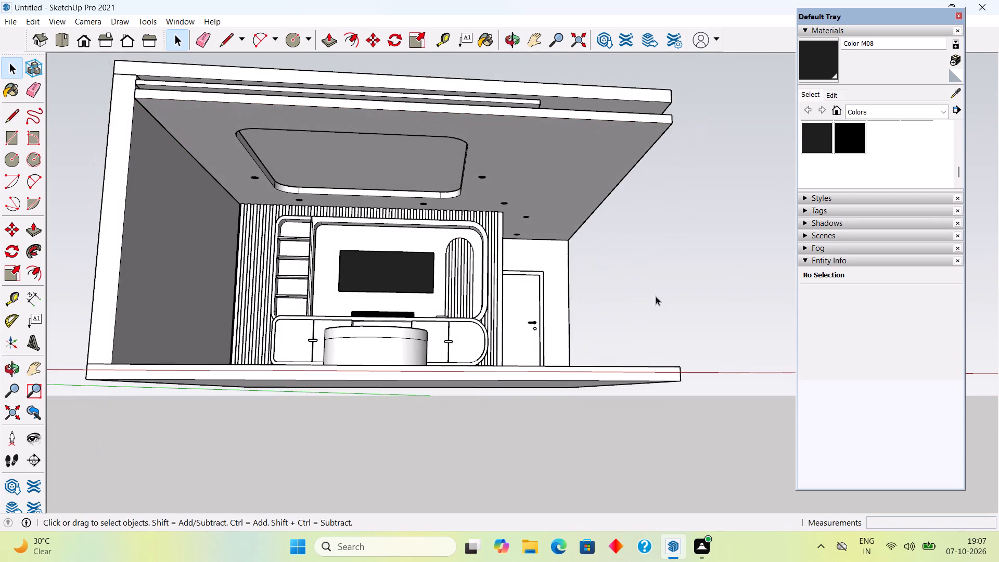
Draw a rectangle about 4 3/16" by 5 1/2" on the TV back panel, standing on the console top between the shelf upright and the soundbar.
scroll(545, 276, "down", 4)
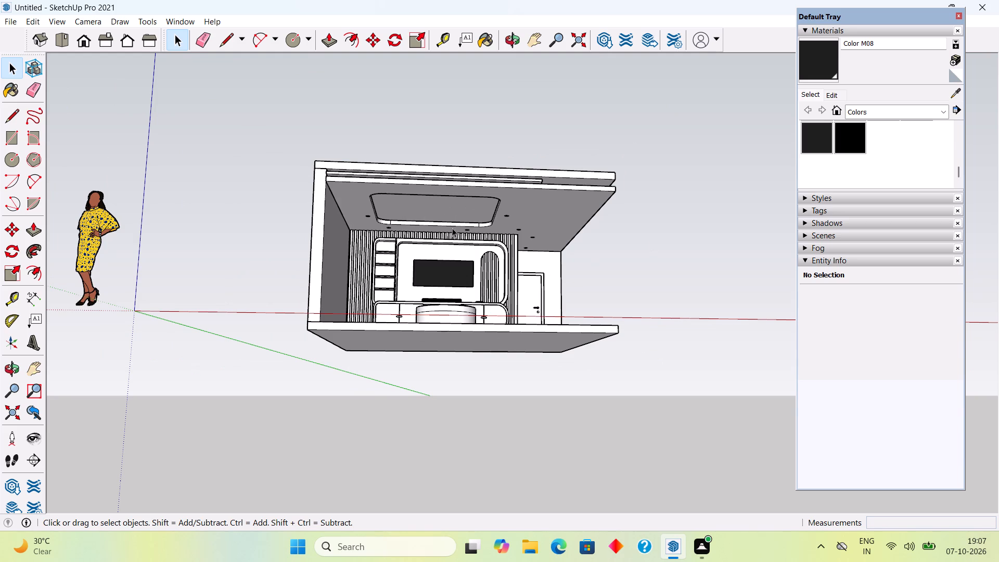
middle_click(438, 260)
middle_click_drag(438, 260, 436, 354)
scroll(470, 270, "up", 3)
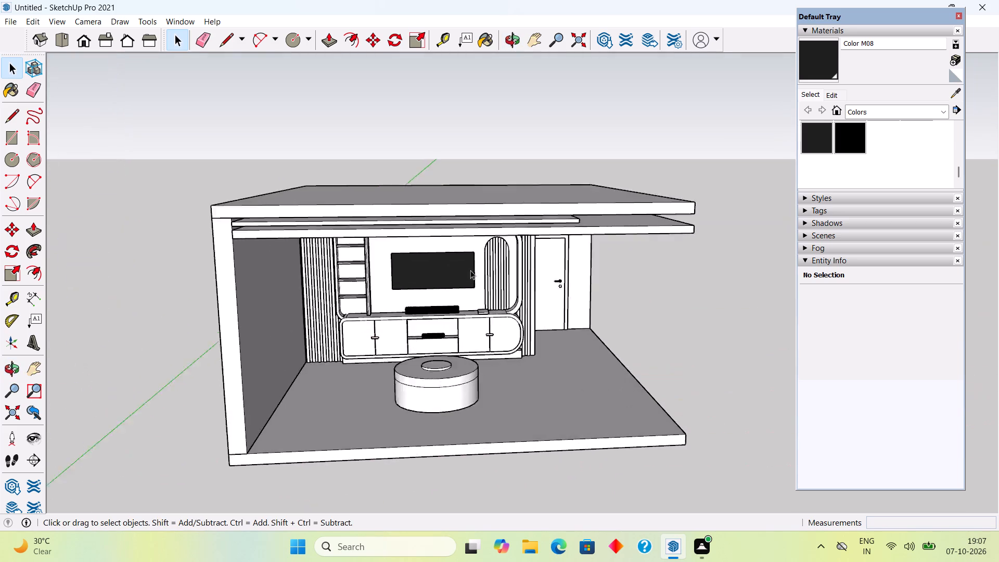
scroll(470, 270, "up", 11)
scroll(477, 284, "down", 1)
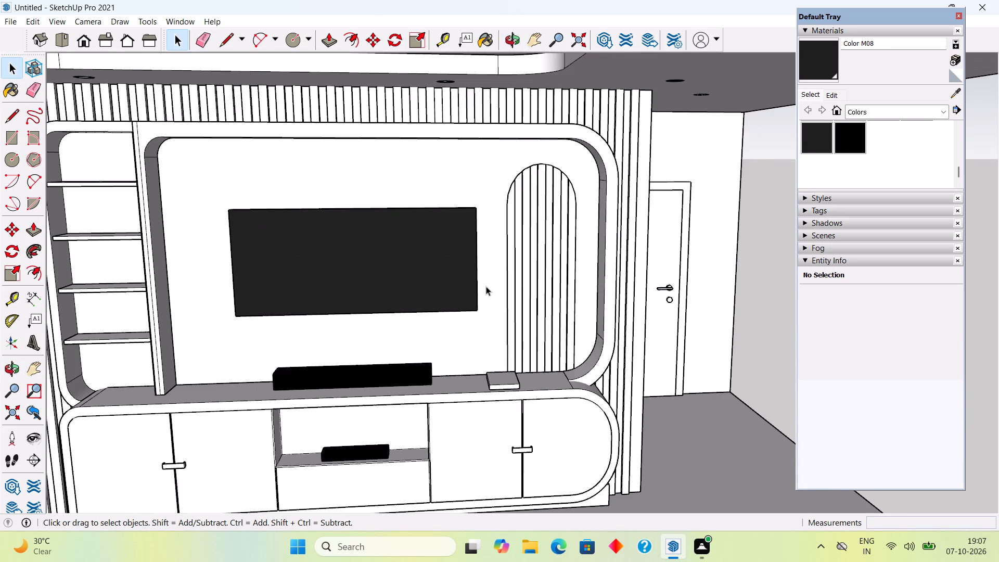
scroll(486, 286, "down", 3)
scroll(263, 366, "up", 10)
middle_click_drag(277, 333, 338, 368)
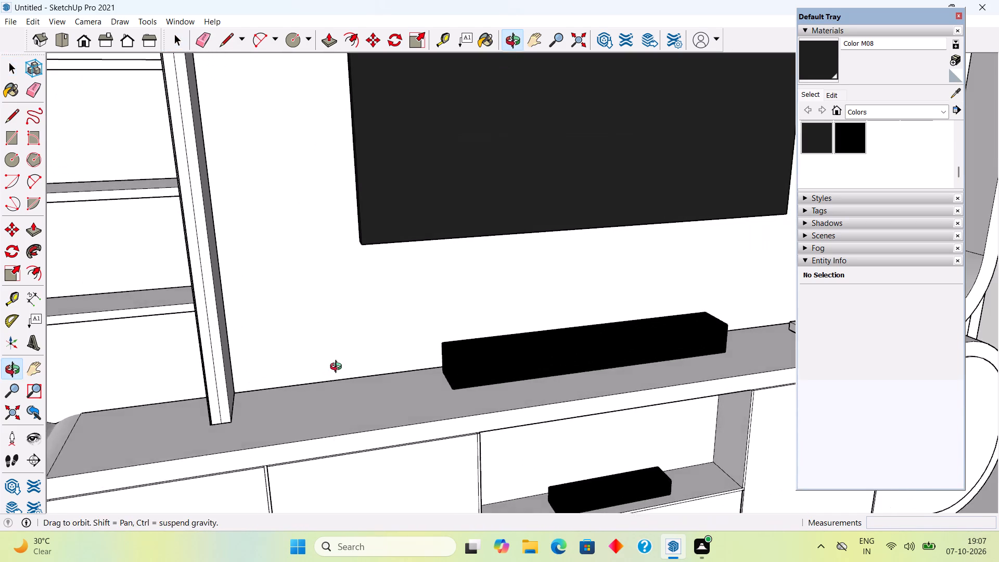
middle_click_drag(338, 368, 339, 368)
scroll(322, 378, "up", 6)
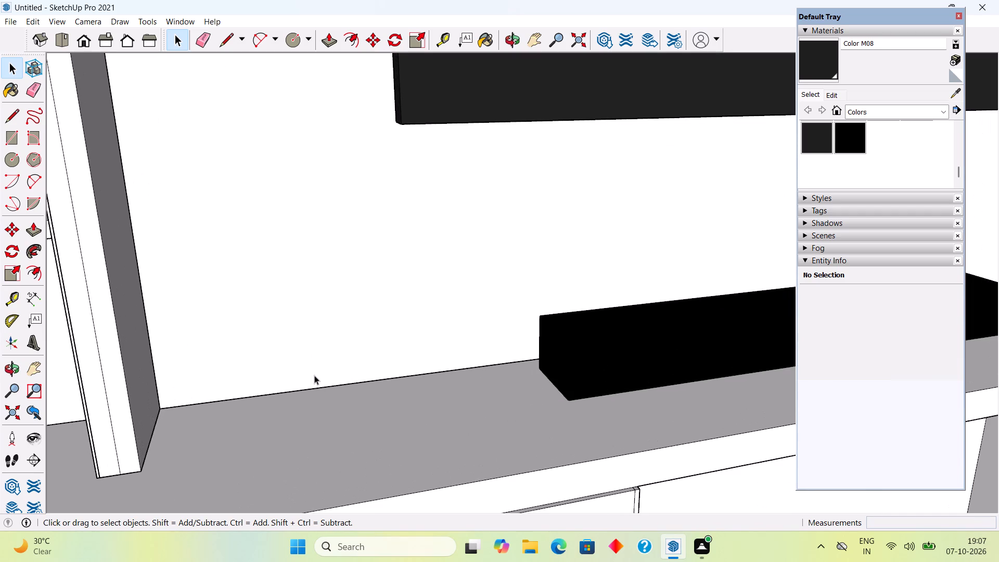
key("r")
left_click(226, 397)
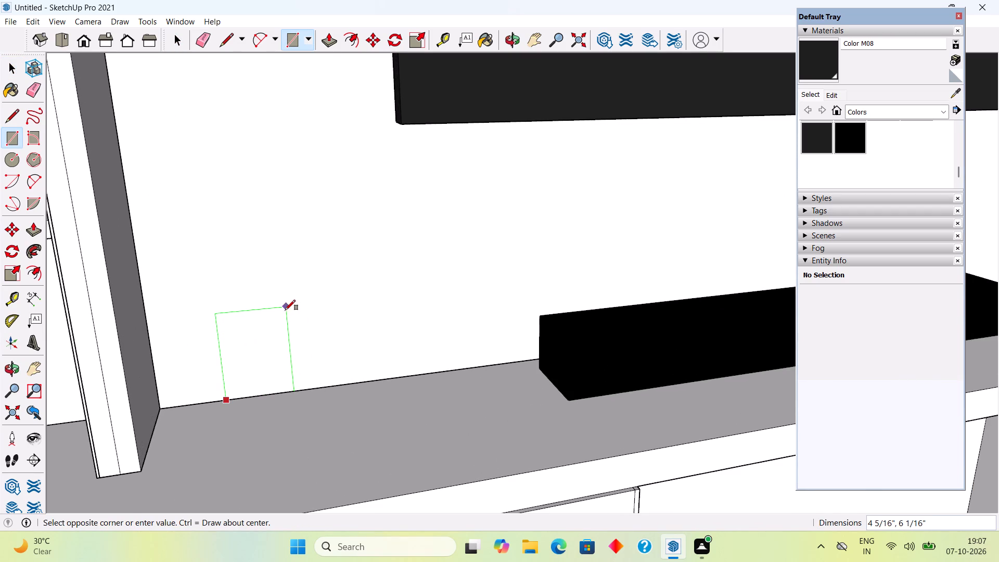
left_click(284, 315)
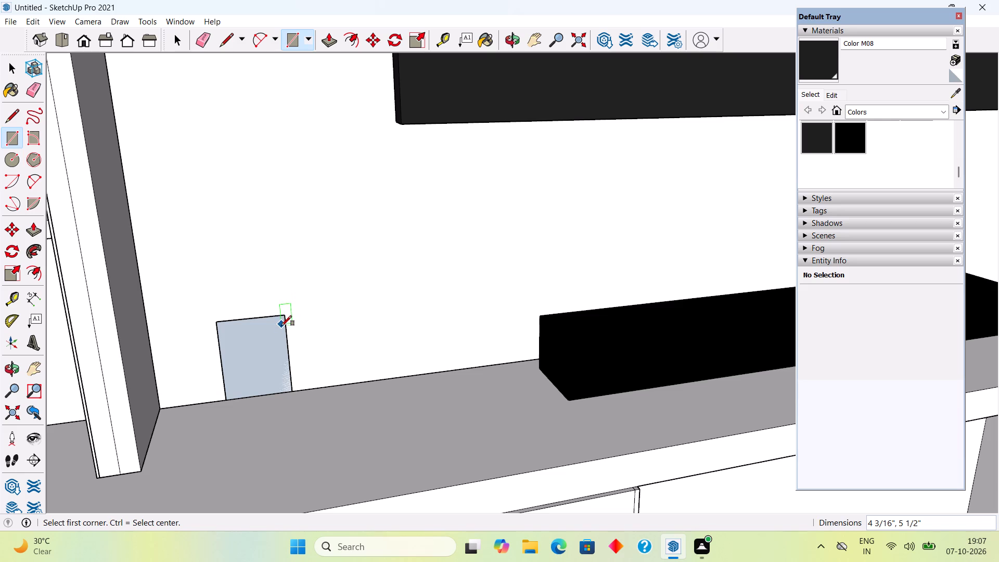
key("space")
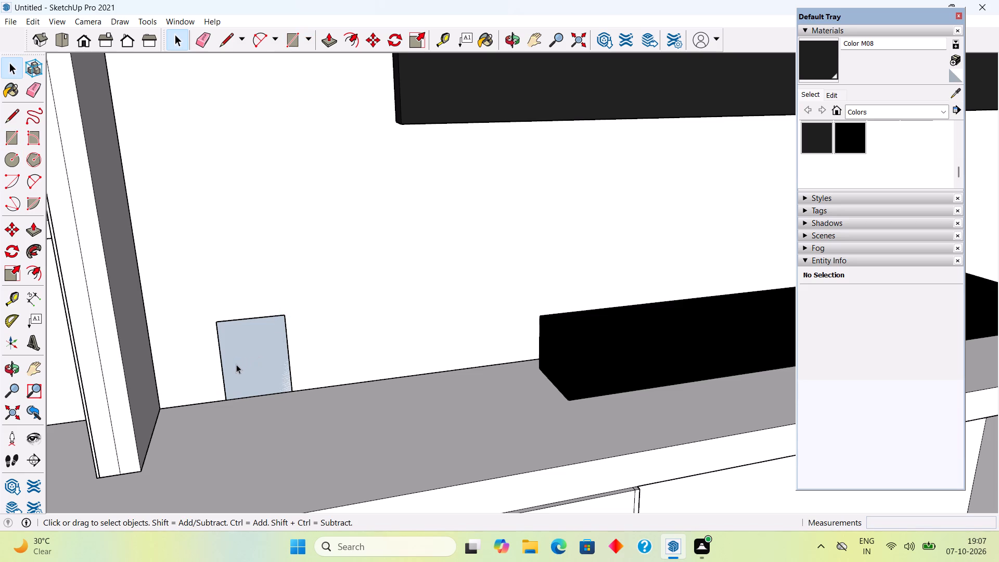
Round the rectangle's top into an arch with a semicircular arc of about 2 1/8" bulge, and delete the dividing edge.
key("c")
left_click(215, 321)
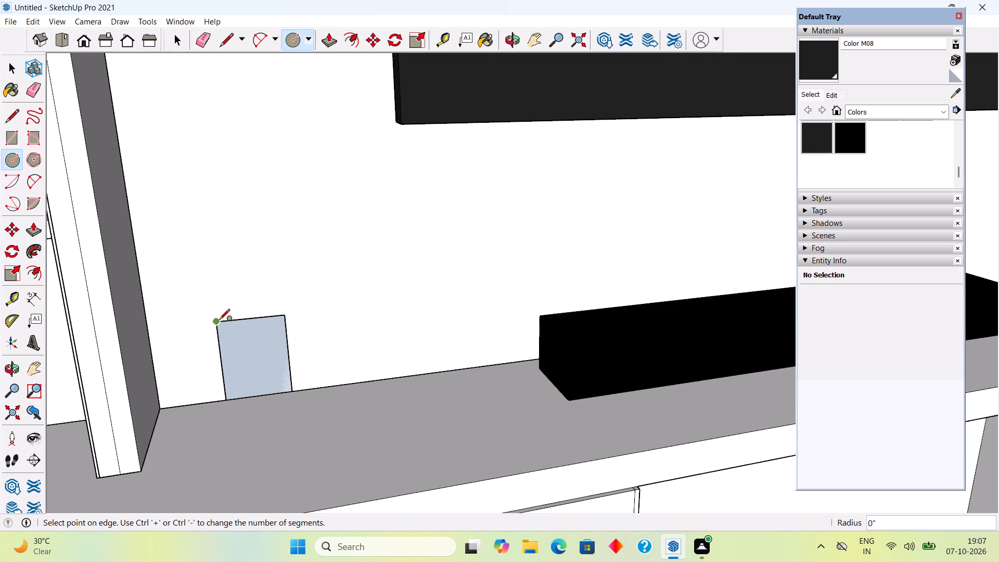
key("a")
left_click(221, 322)
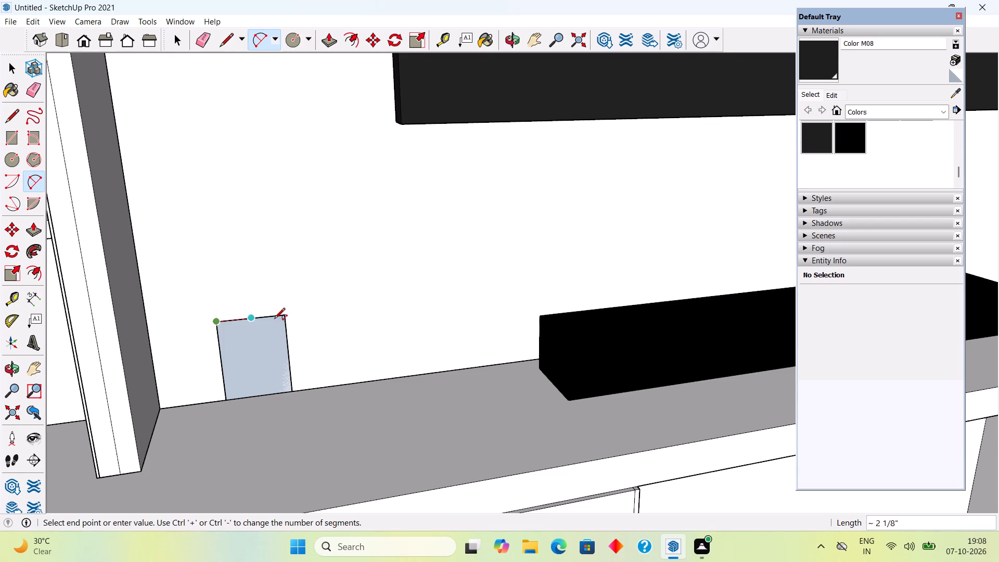
left_click(283, 319)
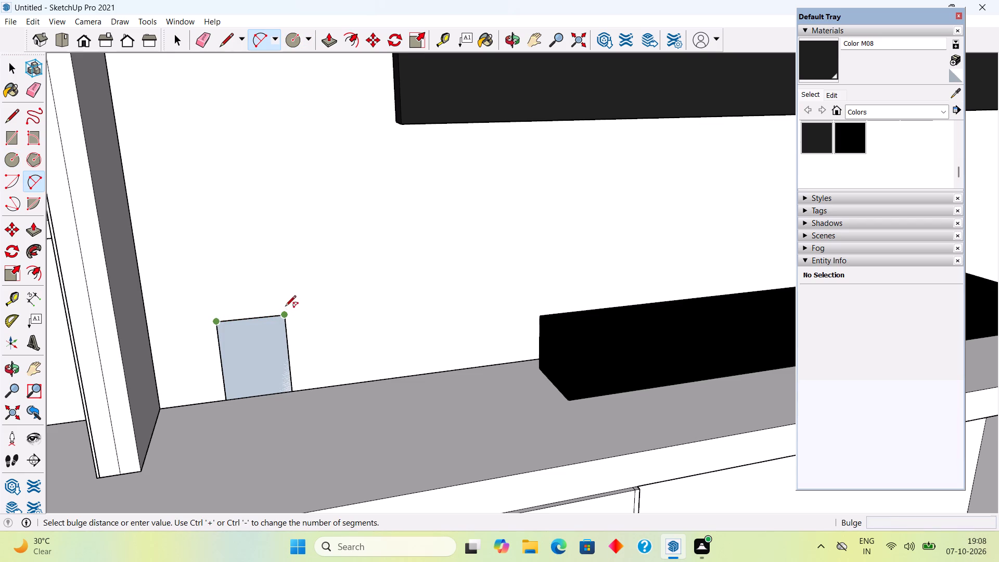
left_click(271, 286)
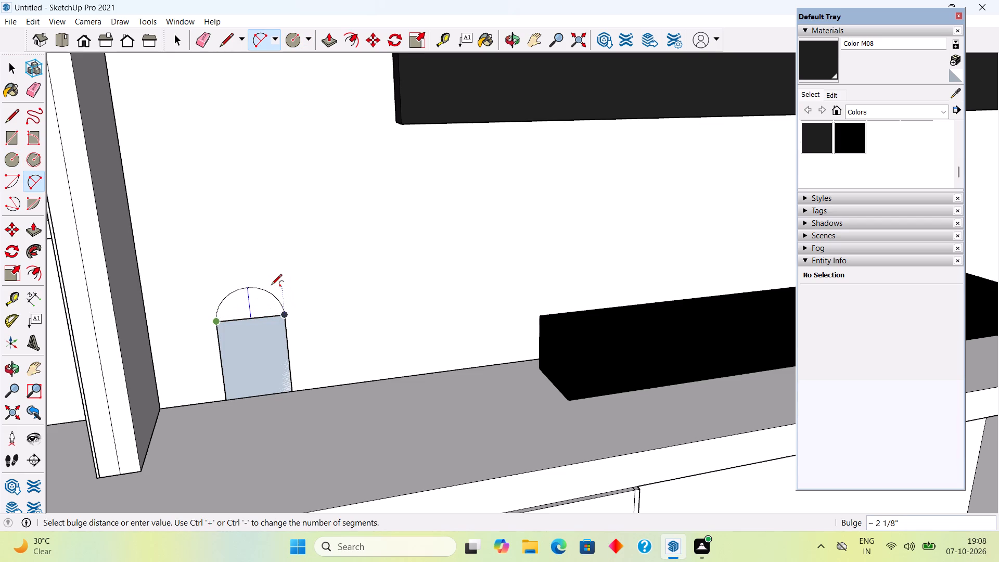
key("space")
left_click(263, 315)
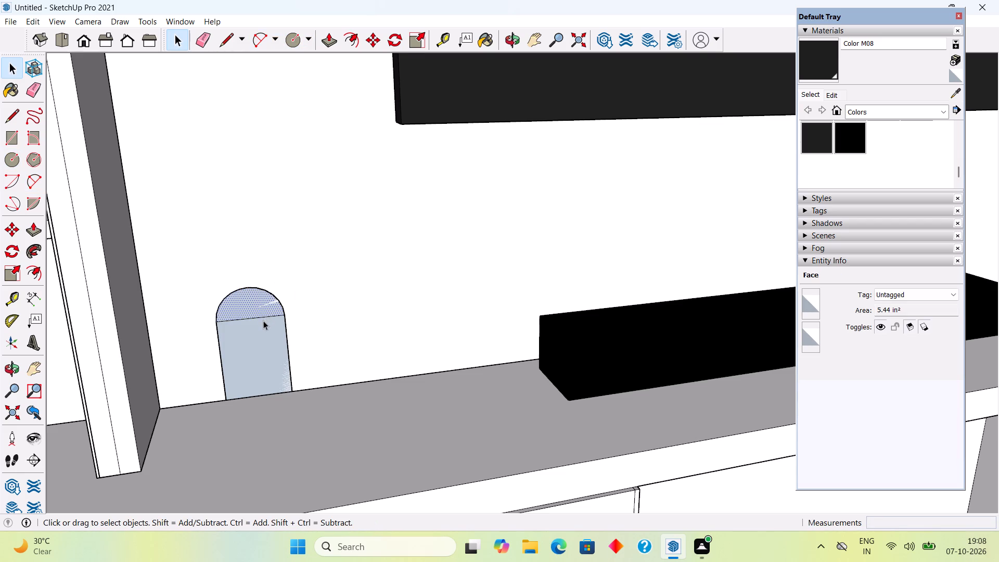
left_click(265, 317)
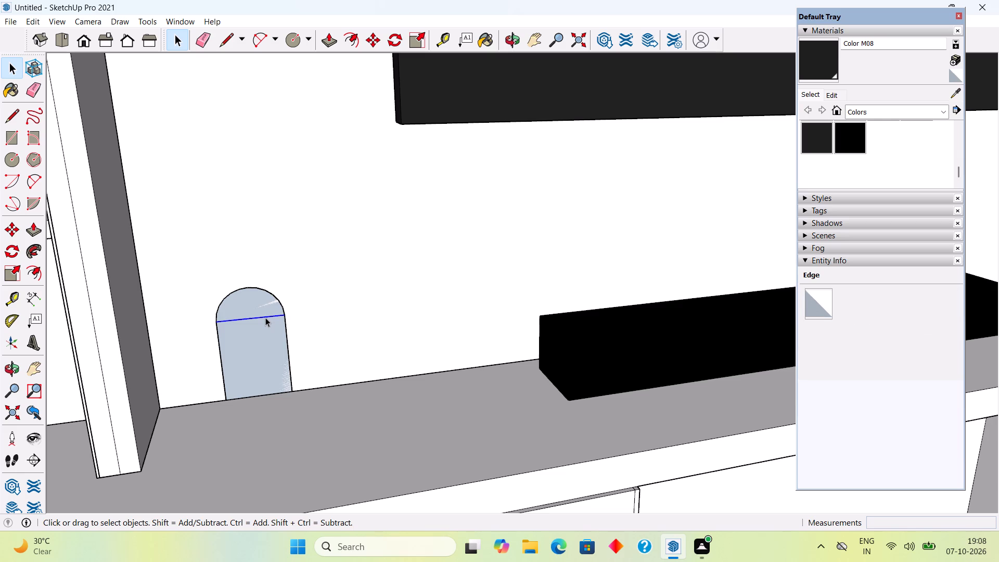
key("Delete")
Offset the arch outline inward by about 11/16".
key("f")
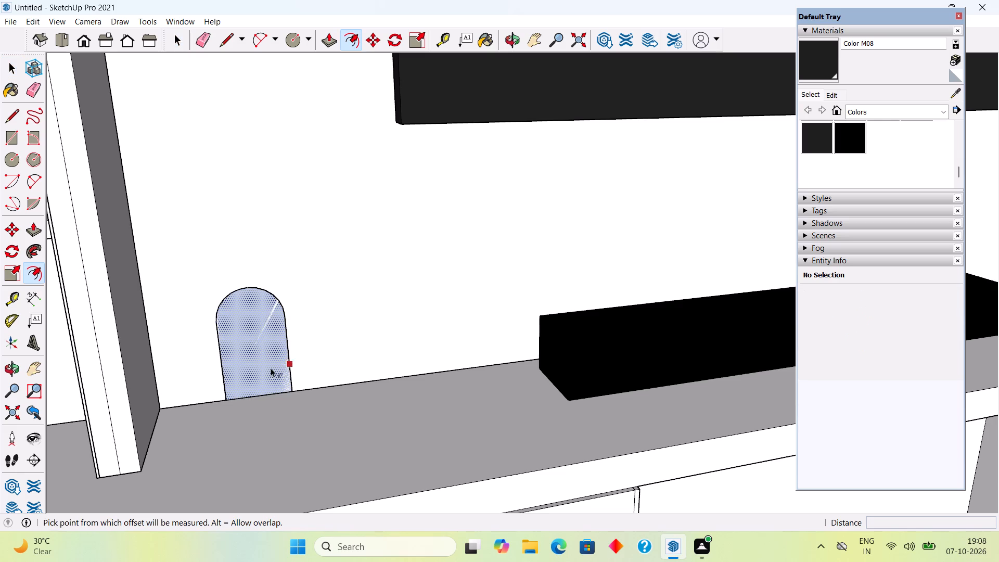
left_click(274, 381)
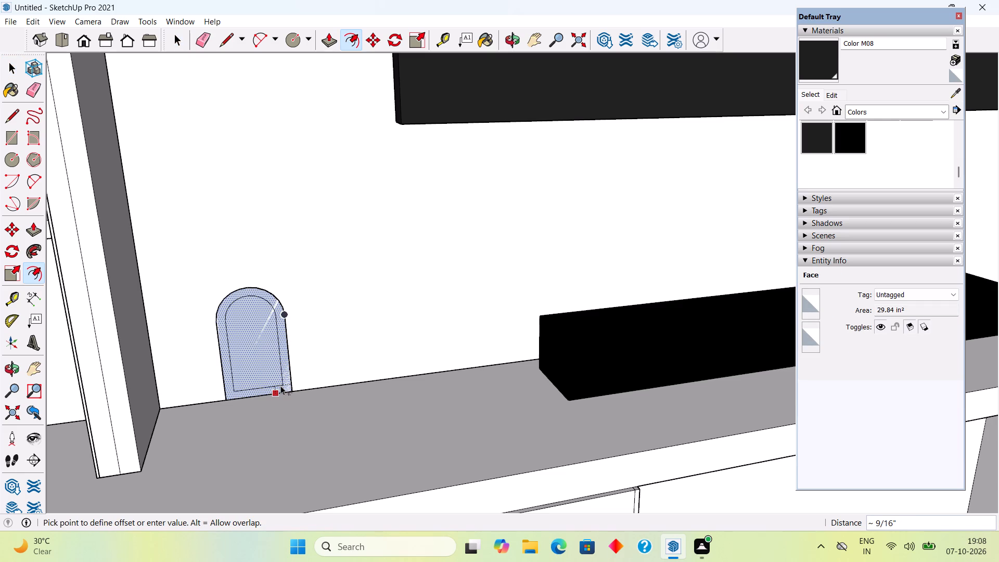
left_click(278, 384)
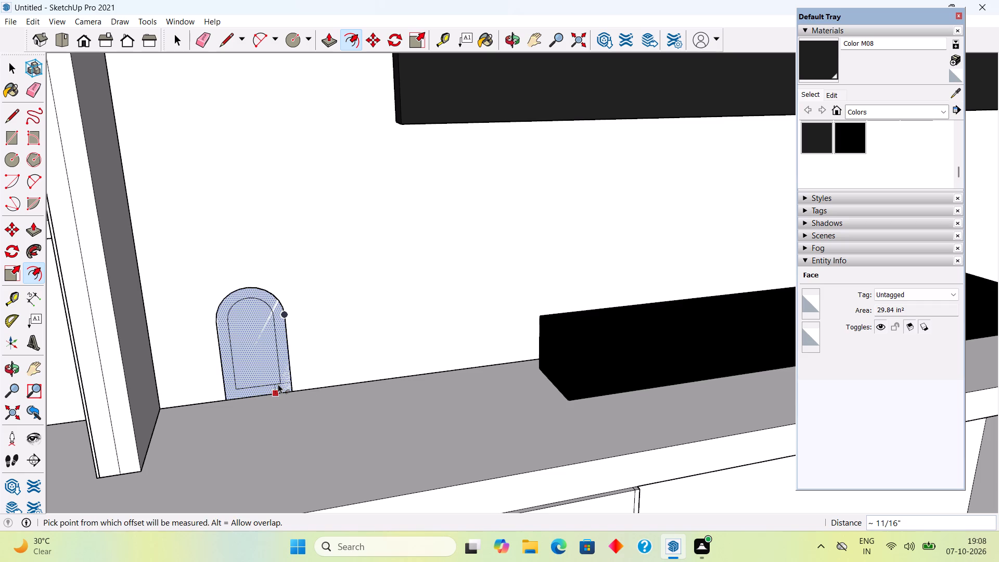
key("space")
Extend the inner arch's two legs down to the console top, and delete its bottom edge and inner face to leave an open frame.
scroll(272, 425, "up", 10)
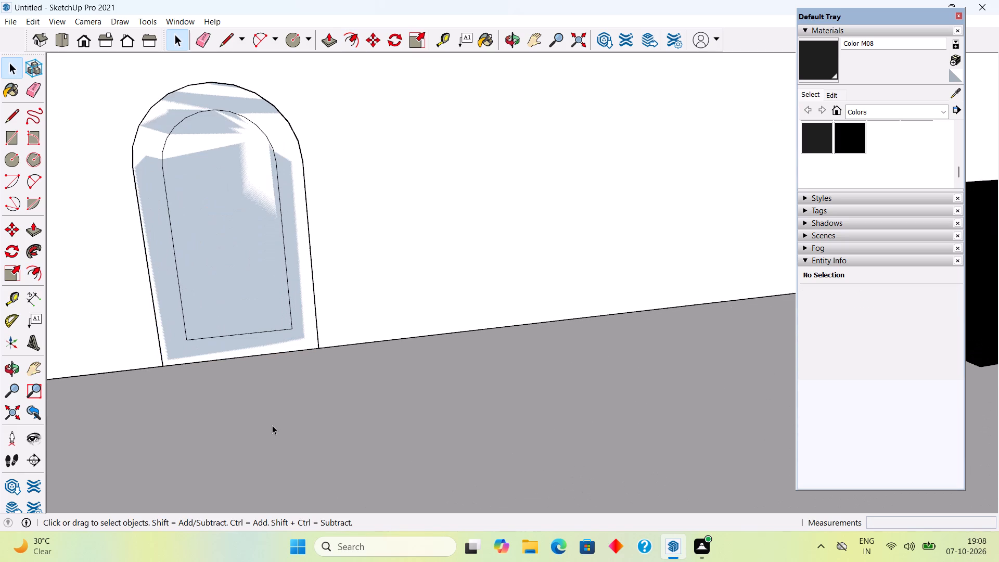
key("l")
left_click(296, 328)
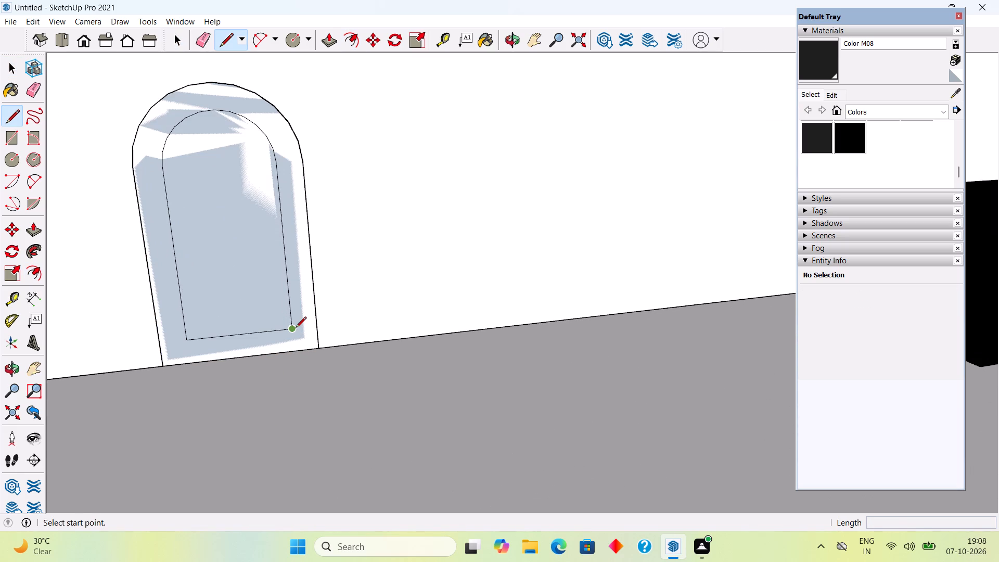
left_click(296, 348)
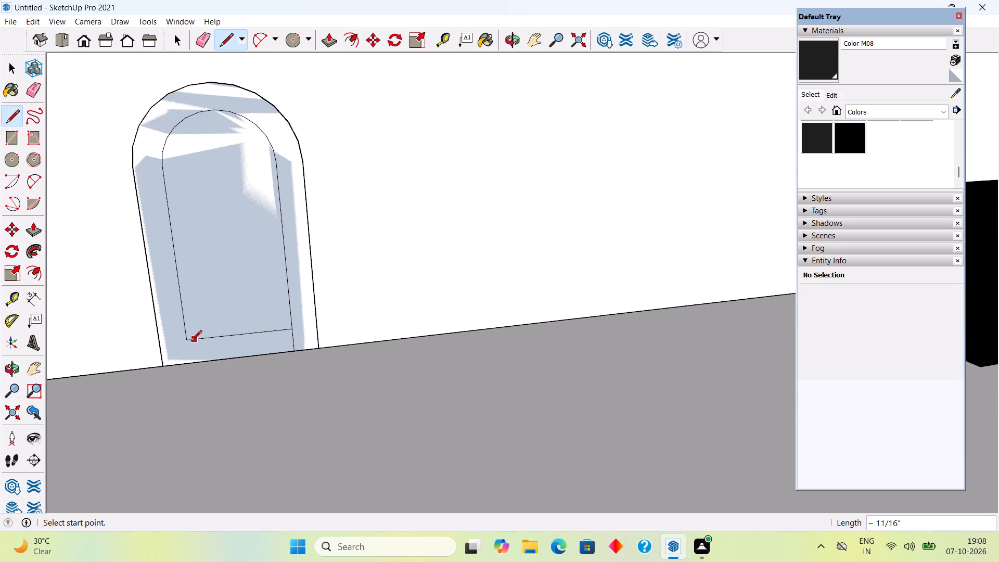
left_click(191, 342)
left_click(189, 364)
key("space")
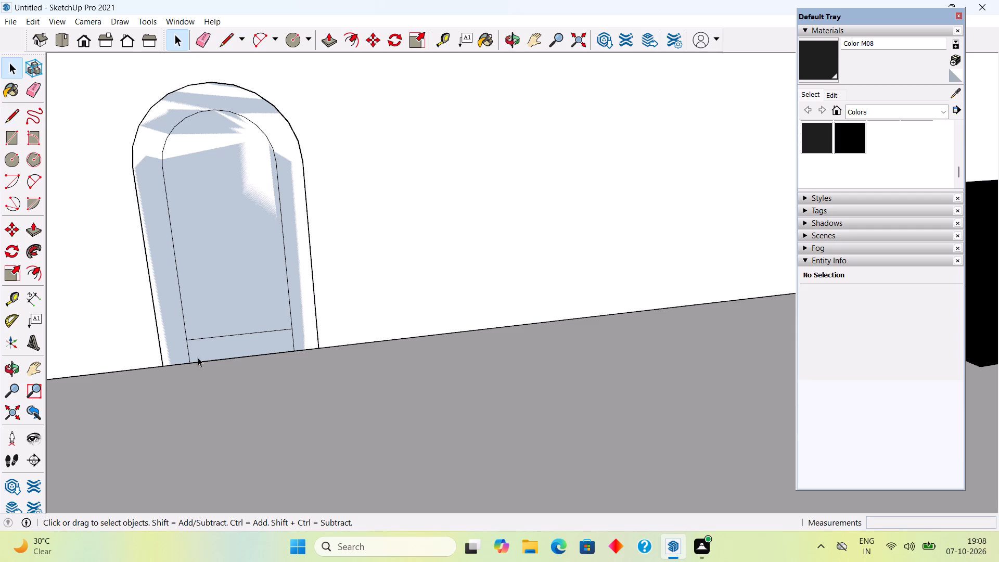
left_click(216, 336)
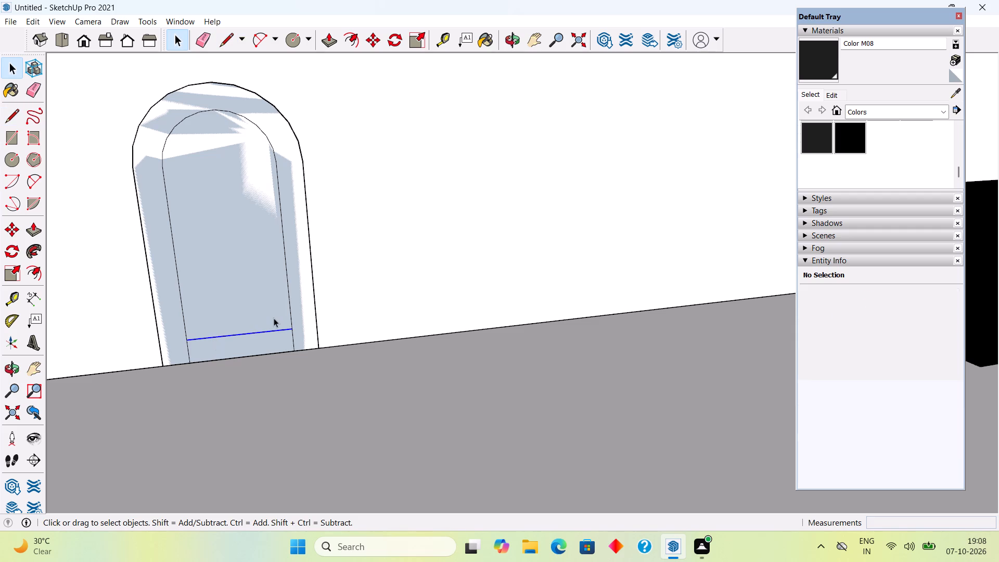
key("Delete")
left_click(274, 314)
key("Delete")
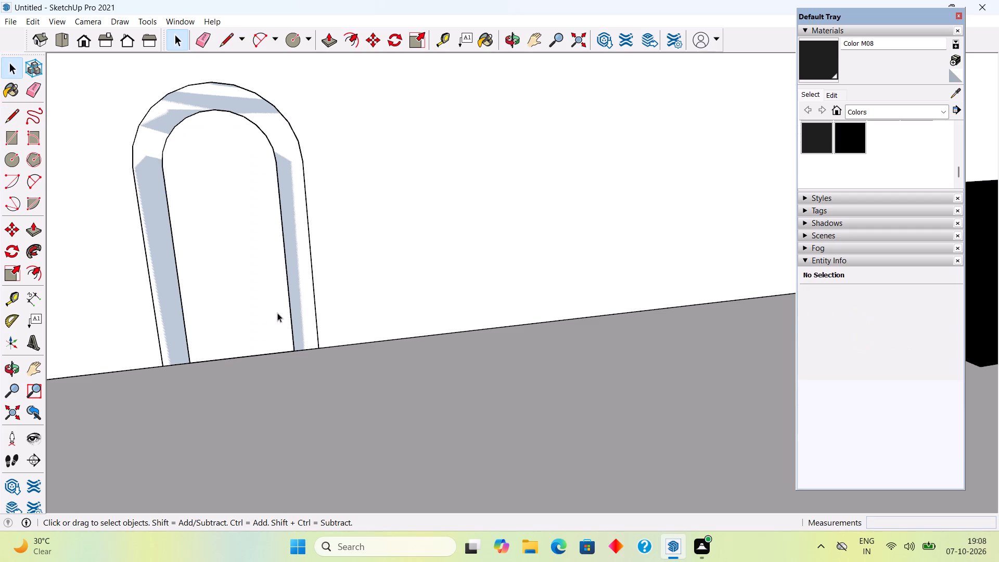
Extrude the arch frame's face 2" out from the back panel.
left_click(301, 303)
key("p")
left_click(301, 303)
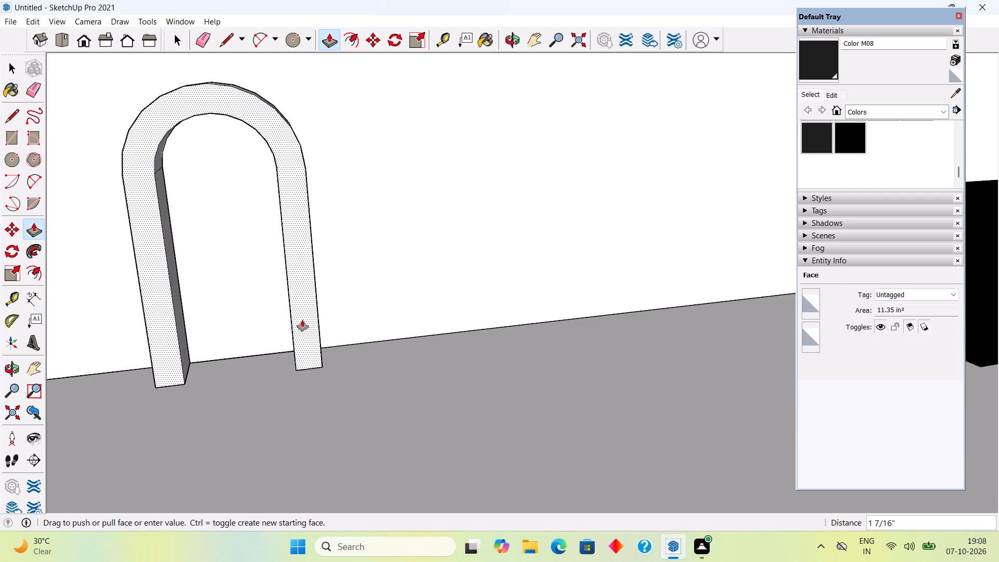
type("2\"")
key("Return")
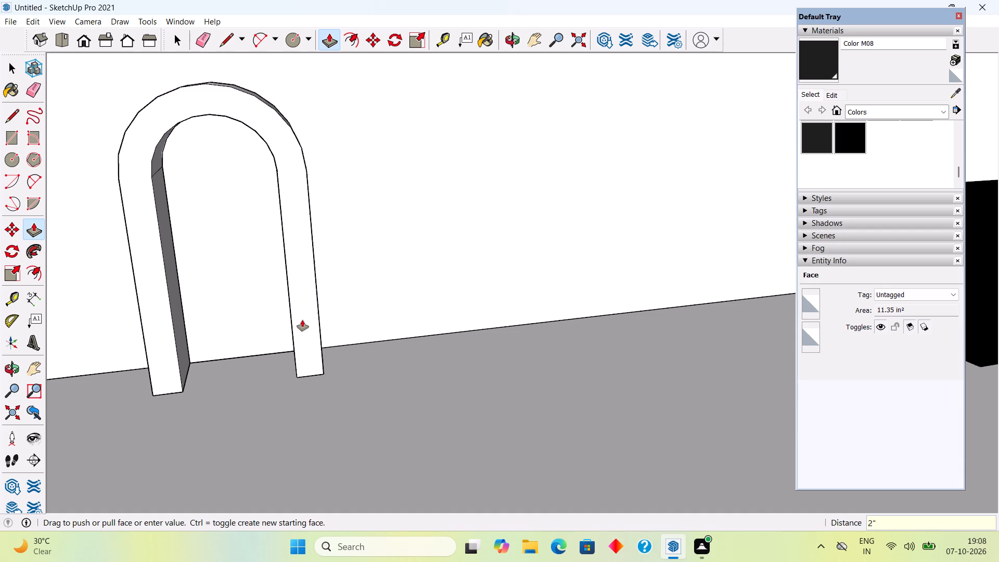
key("space")
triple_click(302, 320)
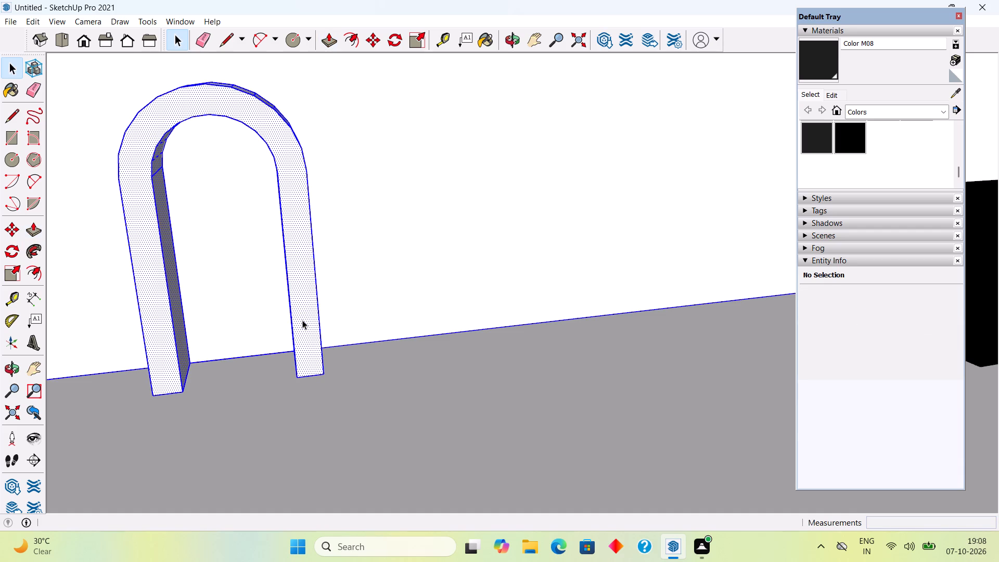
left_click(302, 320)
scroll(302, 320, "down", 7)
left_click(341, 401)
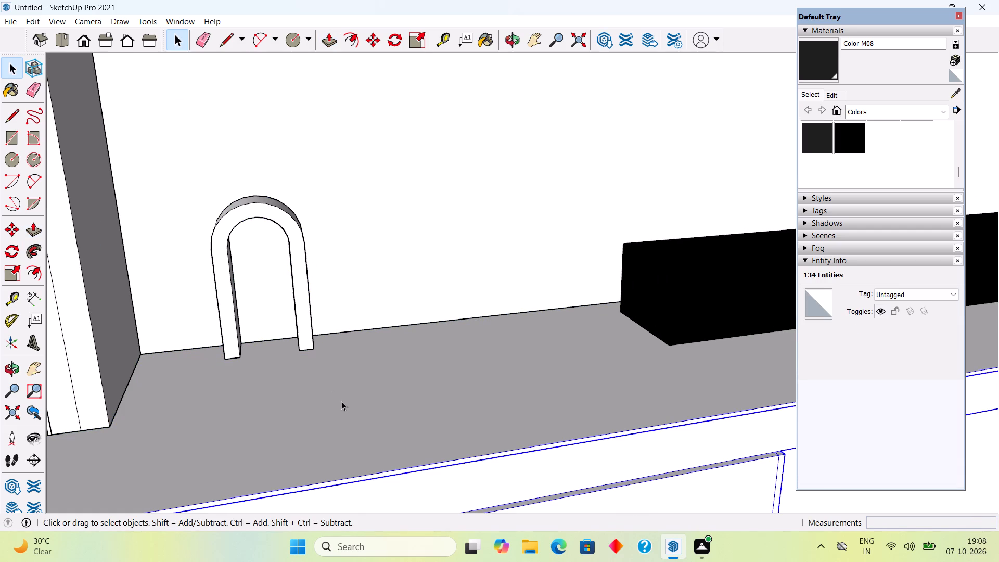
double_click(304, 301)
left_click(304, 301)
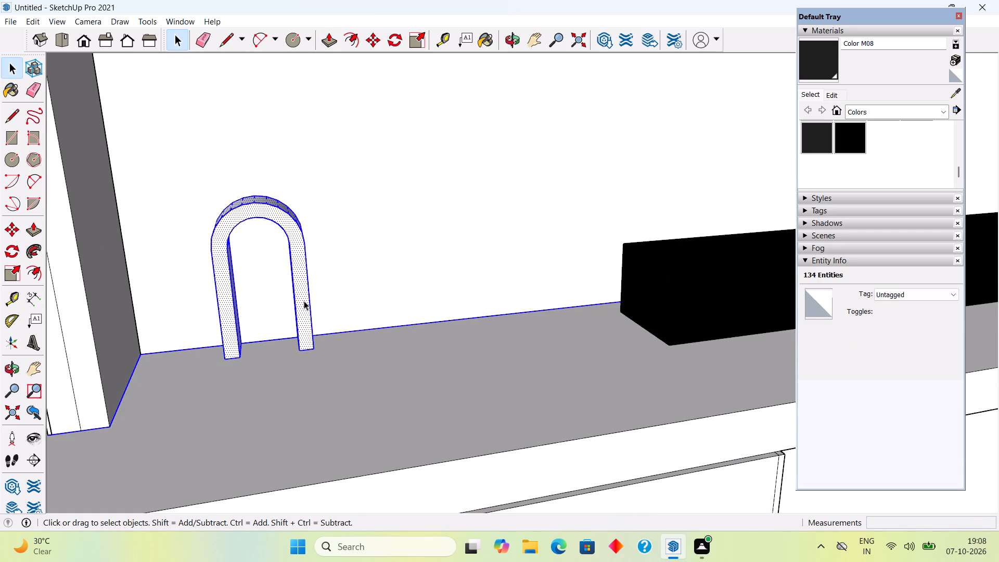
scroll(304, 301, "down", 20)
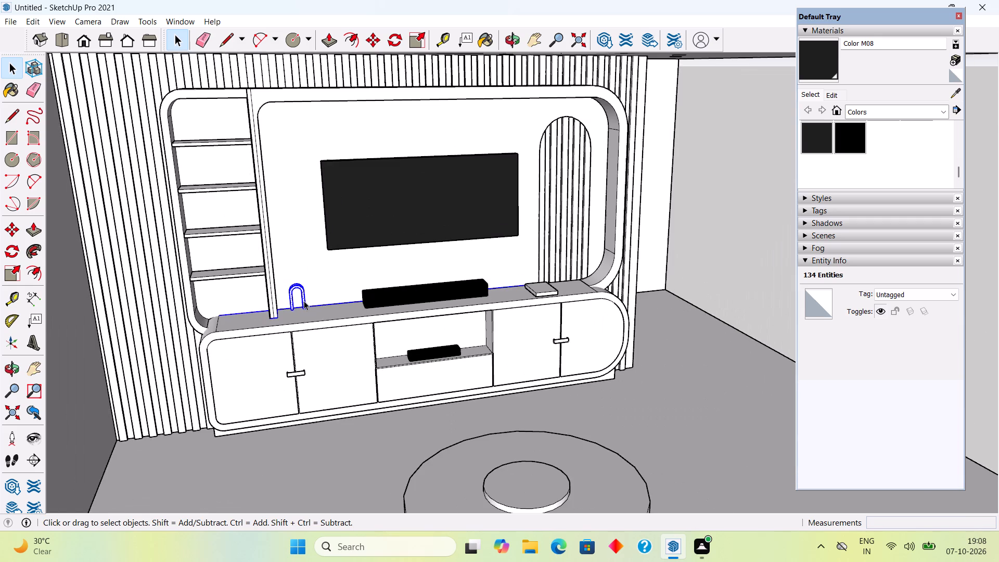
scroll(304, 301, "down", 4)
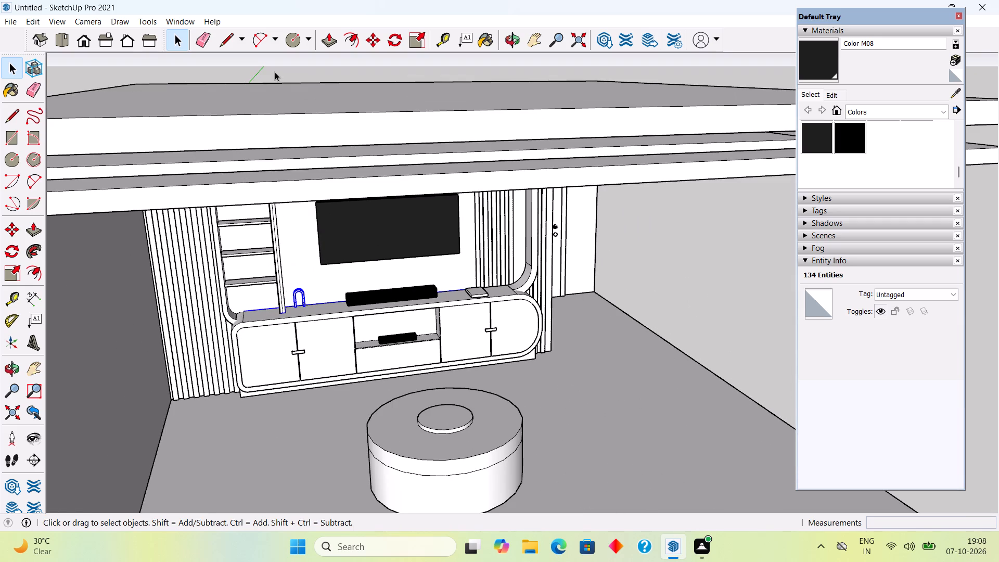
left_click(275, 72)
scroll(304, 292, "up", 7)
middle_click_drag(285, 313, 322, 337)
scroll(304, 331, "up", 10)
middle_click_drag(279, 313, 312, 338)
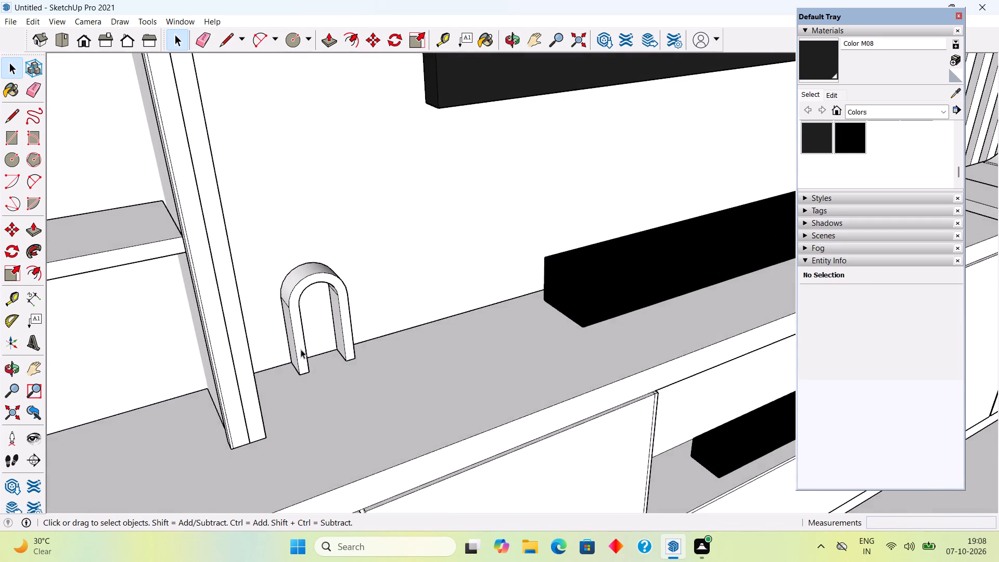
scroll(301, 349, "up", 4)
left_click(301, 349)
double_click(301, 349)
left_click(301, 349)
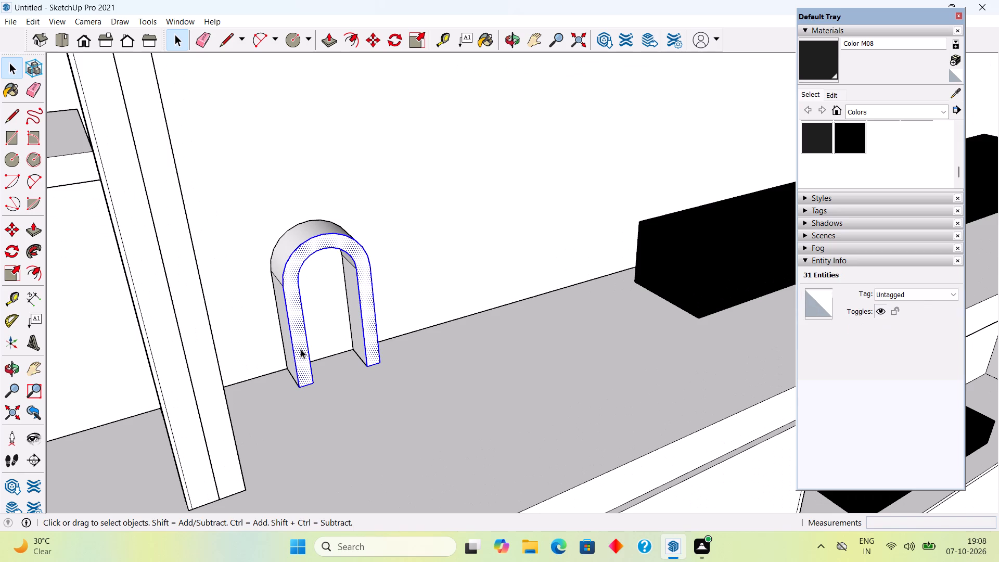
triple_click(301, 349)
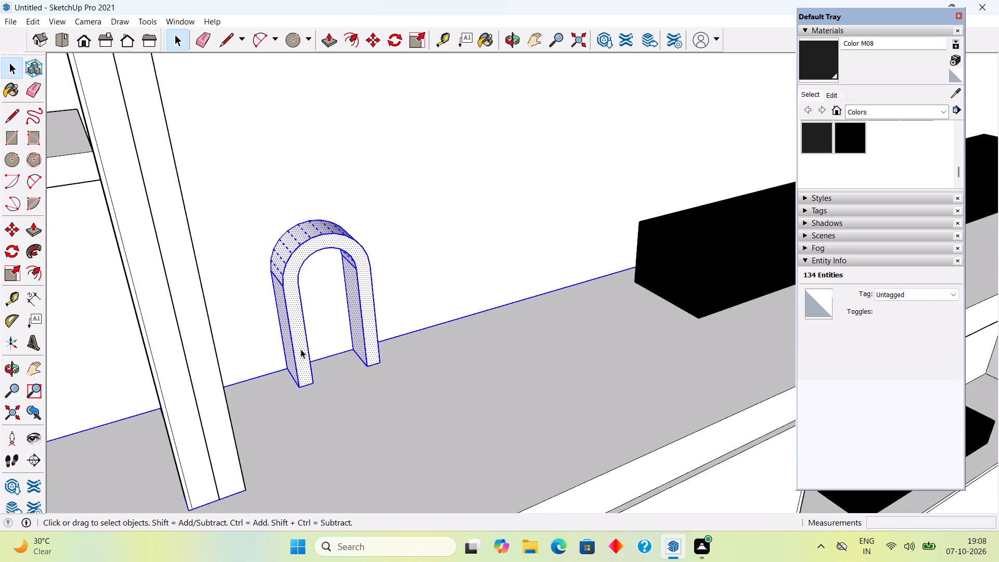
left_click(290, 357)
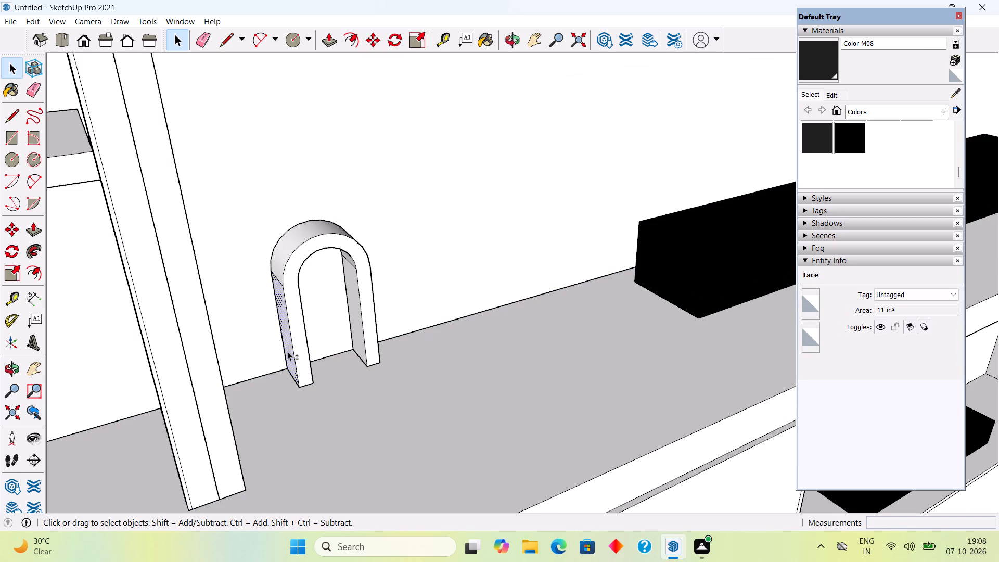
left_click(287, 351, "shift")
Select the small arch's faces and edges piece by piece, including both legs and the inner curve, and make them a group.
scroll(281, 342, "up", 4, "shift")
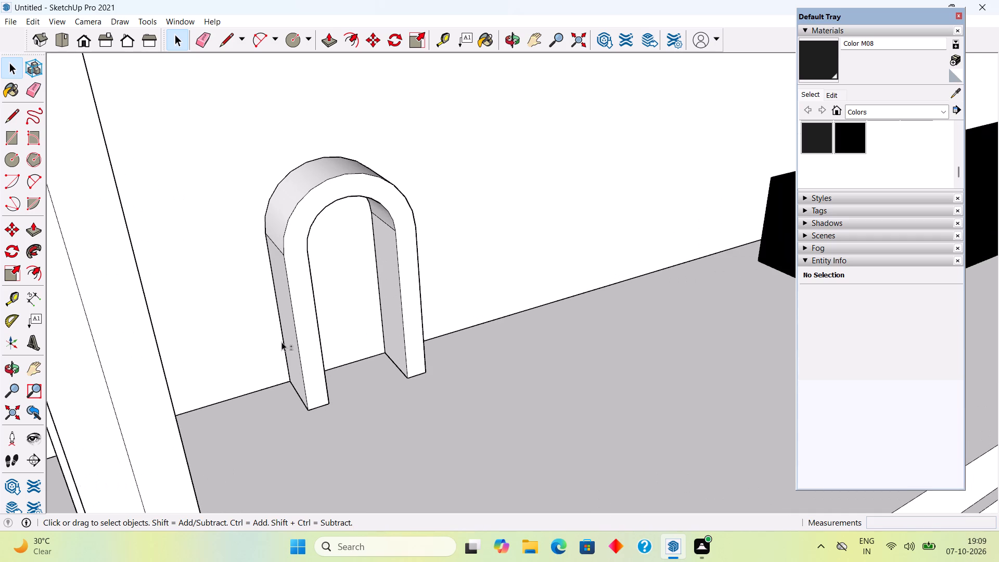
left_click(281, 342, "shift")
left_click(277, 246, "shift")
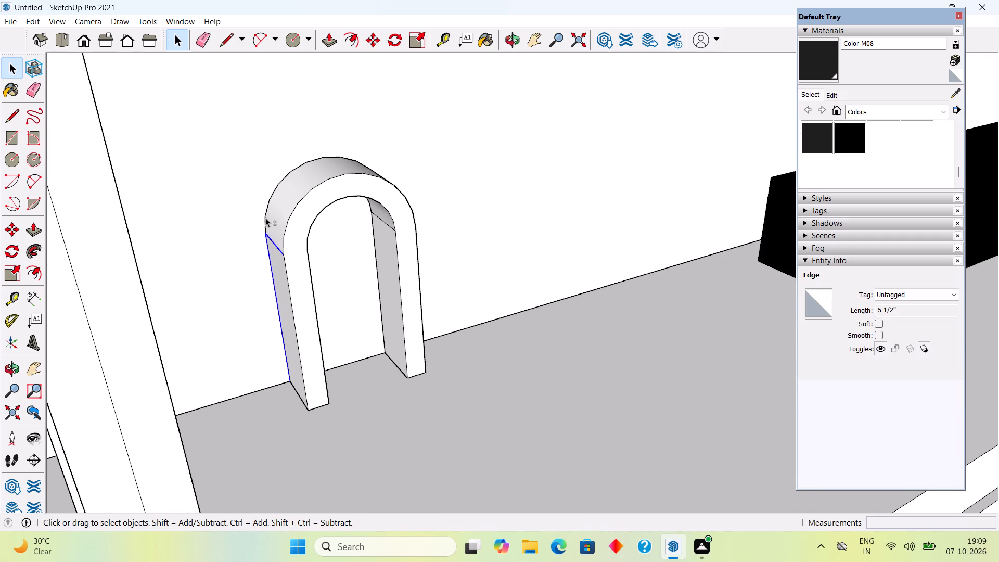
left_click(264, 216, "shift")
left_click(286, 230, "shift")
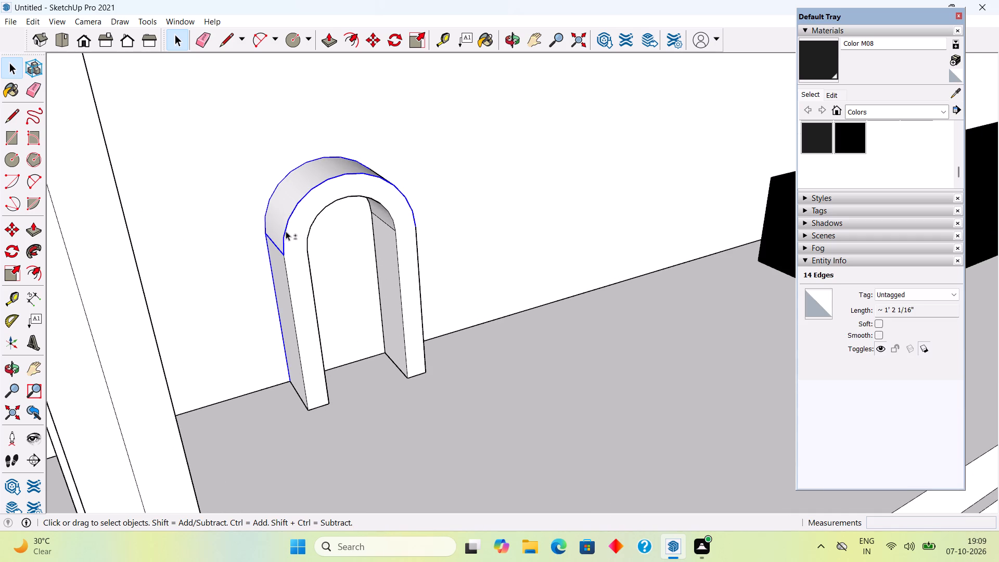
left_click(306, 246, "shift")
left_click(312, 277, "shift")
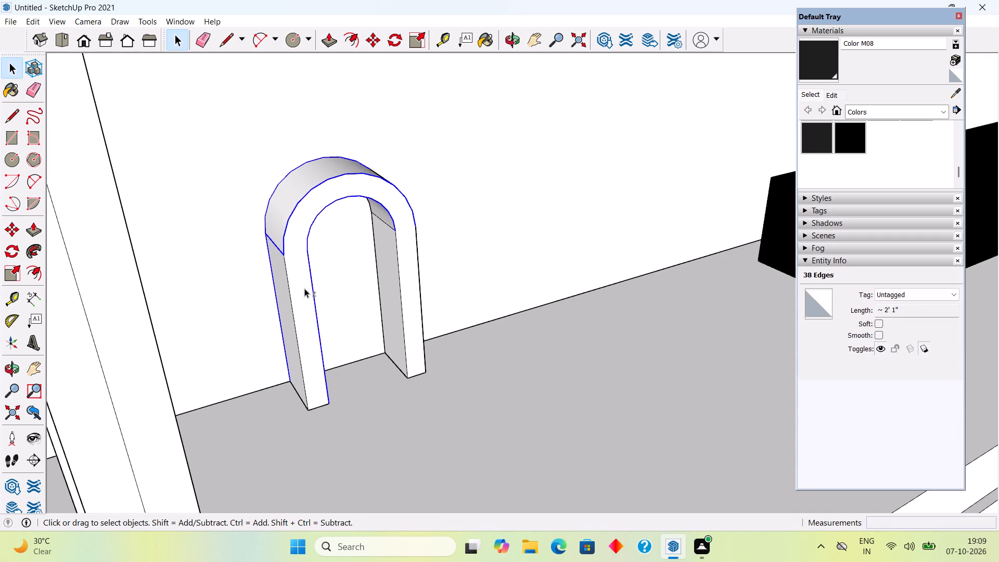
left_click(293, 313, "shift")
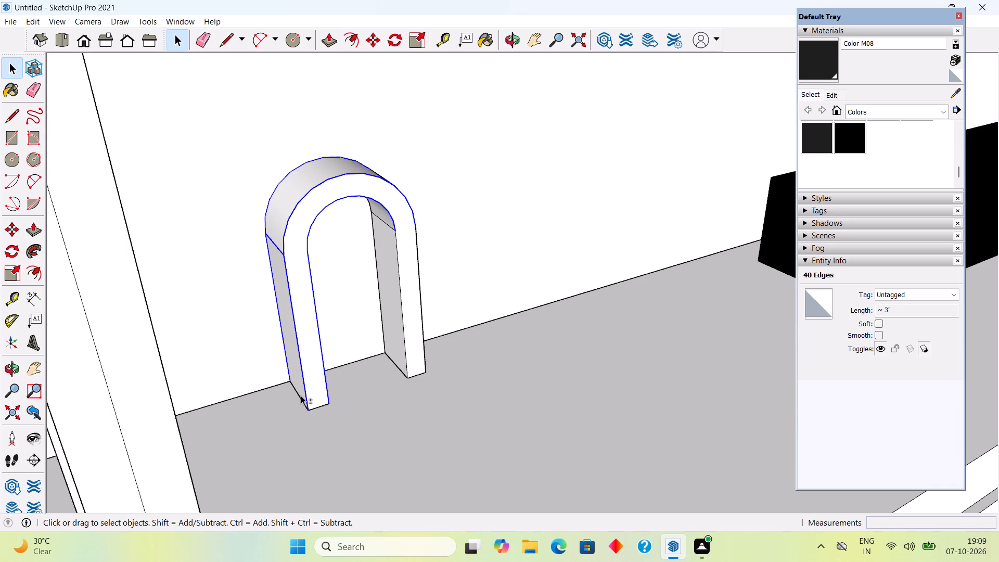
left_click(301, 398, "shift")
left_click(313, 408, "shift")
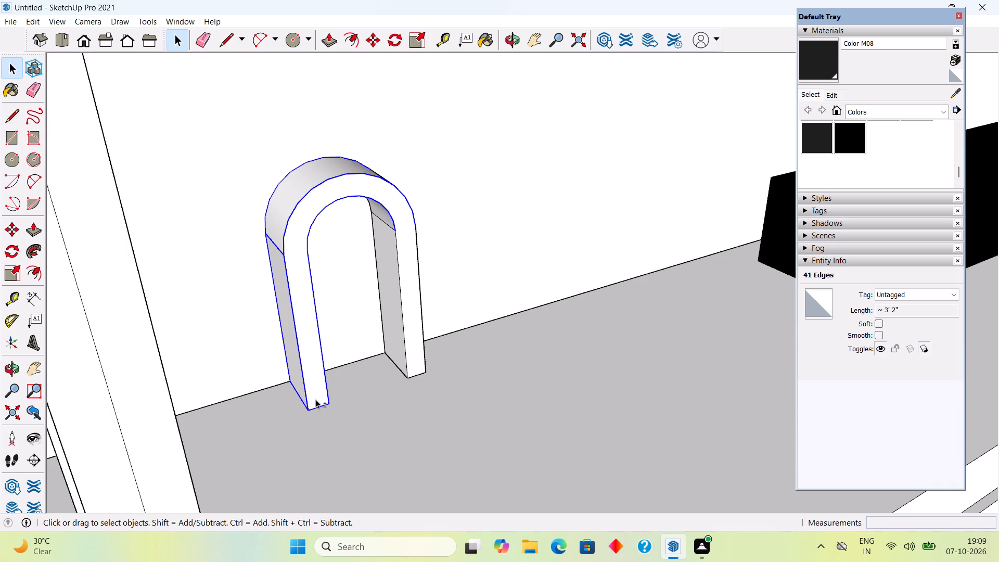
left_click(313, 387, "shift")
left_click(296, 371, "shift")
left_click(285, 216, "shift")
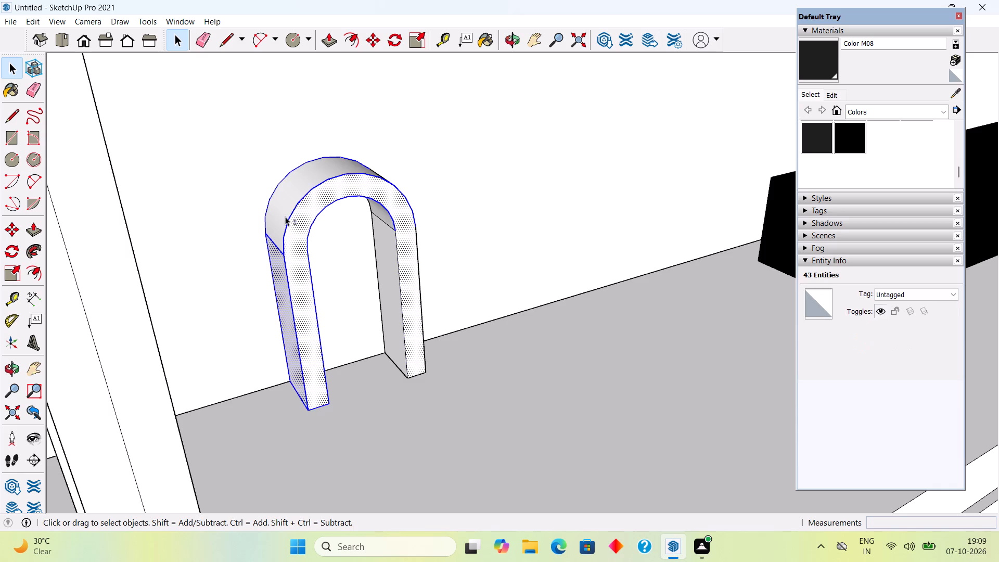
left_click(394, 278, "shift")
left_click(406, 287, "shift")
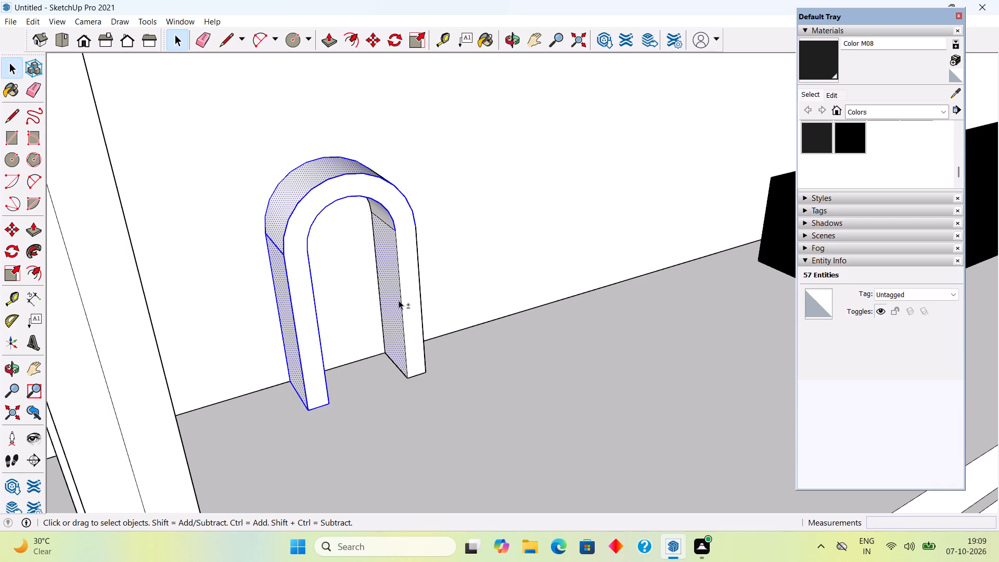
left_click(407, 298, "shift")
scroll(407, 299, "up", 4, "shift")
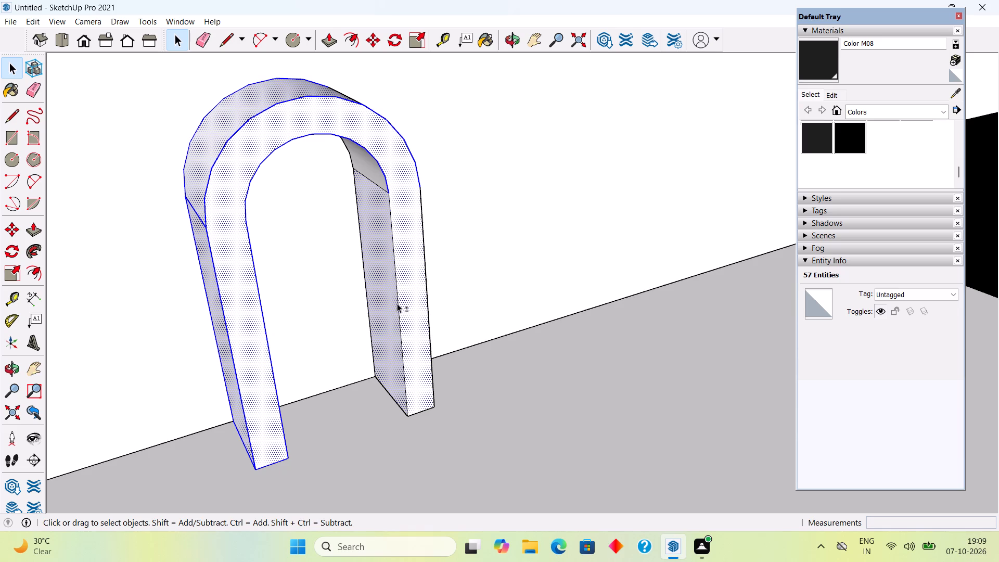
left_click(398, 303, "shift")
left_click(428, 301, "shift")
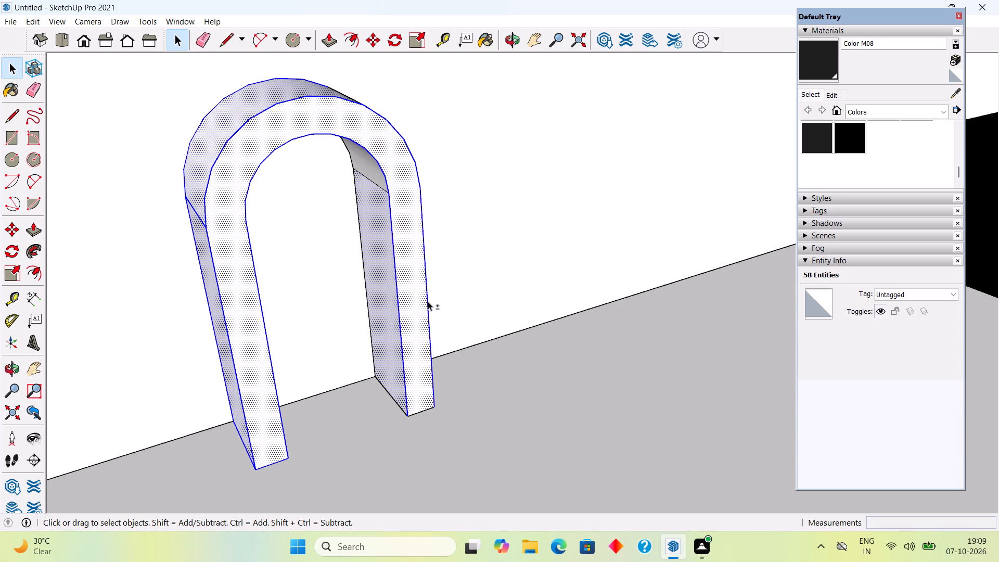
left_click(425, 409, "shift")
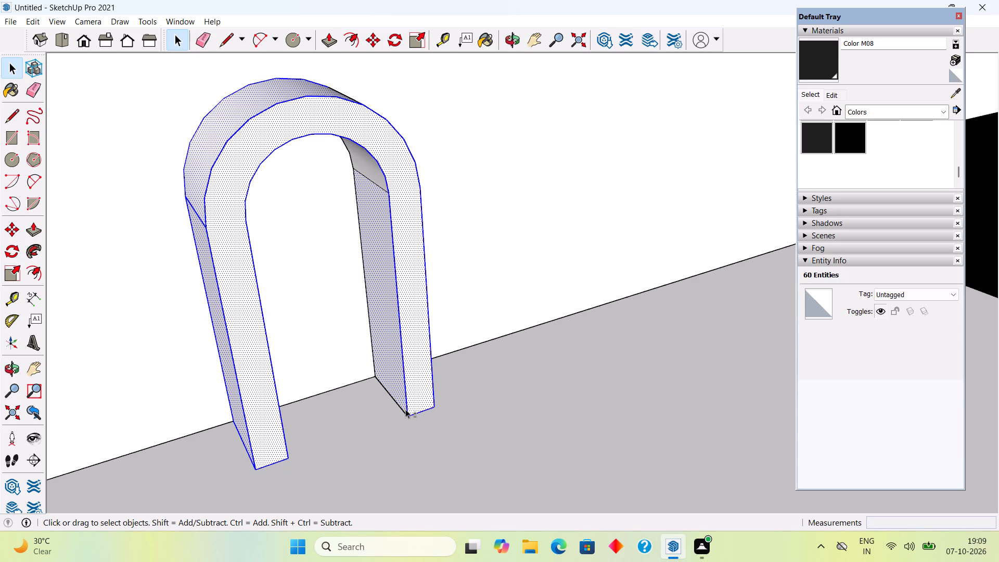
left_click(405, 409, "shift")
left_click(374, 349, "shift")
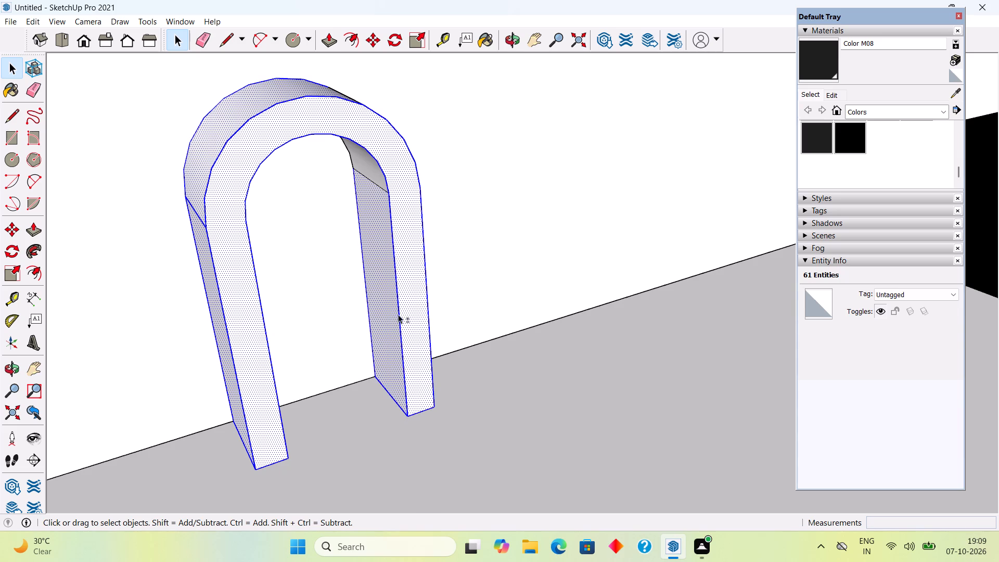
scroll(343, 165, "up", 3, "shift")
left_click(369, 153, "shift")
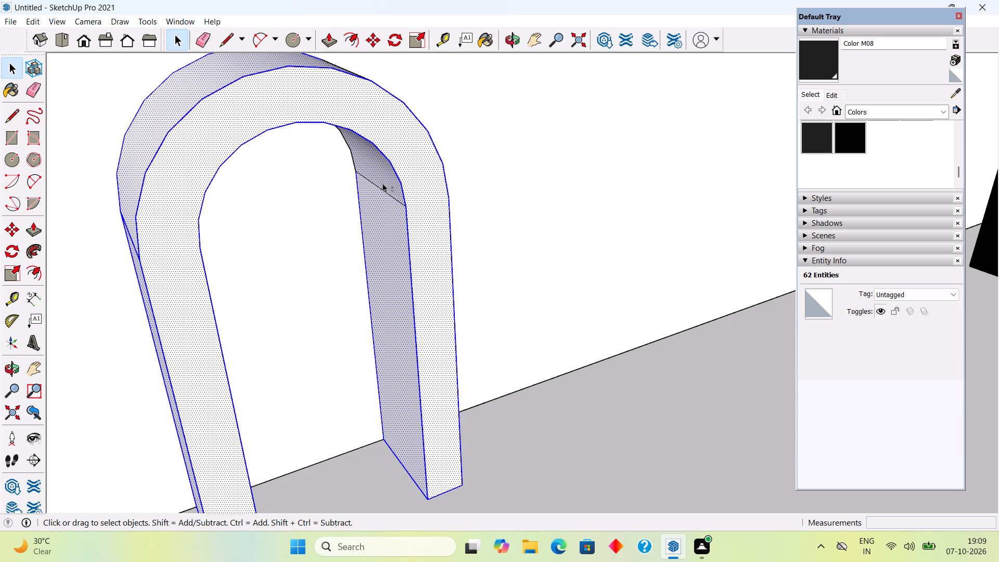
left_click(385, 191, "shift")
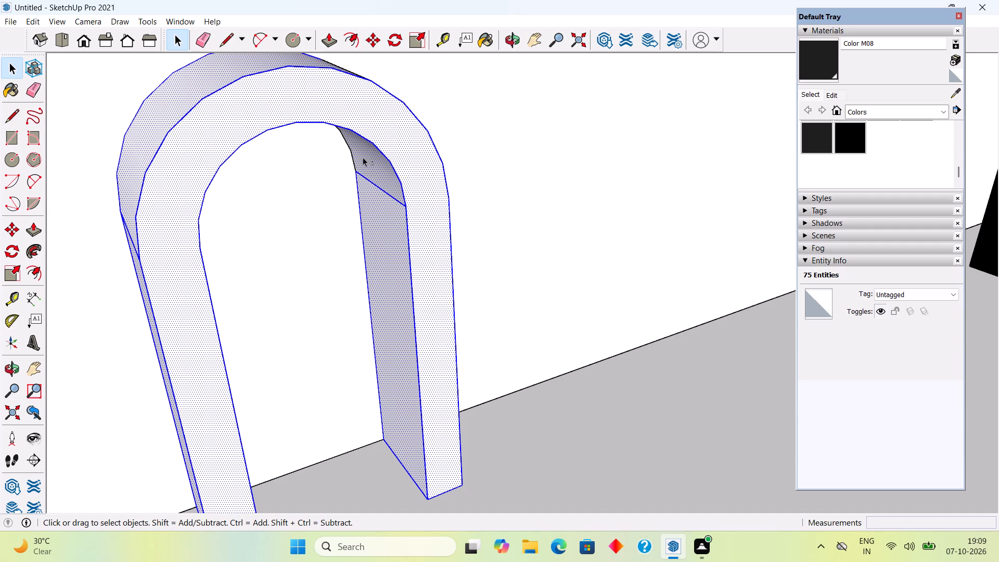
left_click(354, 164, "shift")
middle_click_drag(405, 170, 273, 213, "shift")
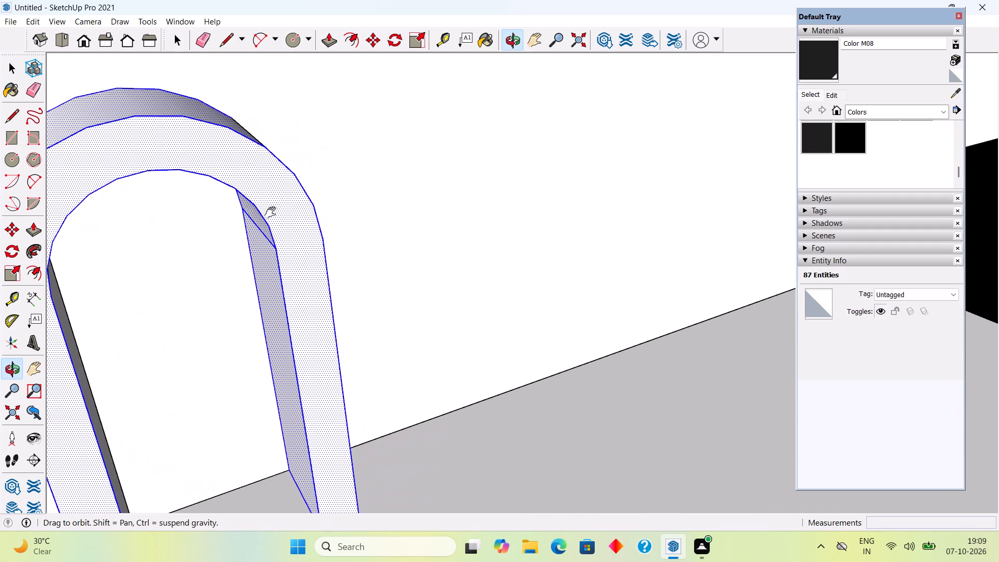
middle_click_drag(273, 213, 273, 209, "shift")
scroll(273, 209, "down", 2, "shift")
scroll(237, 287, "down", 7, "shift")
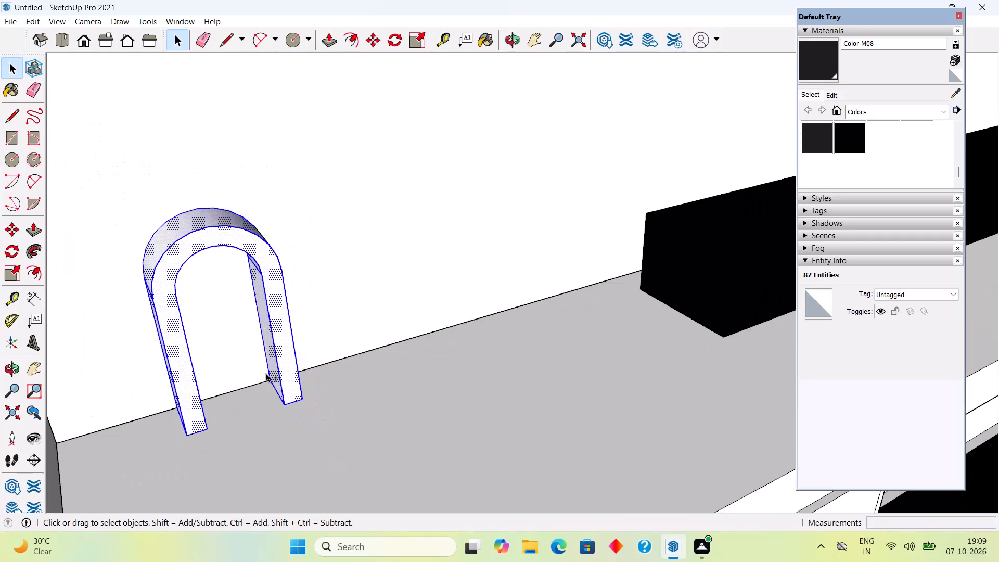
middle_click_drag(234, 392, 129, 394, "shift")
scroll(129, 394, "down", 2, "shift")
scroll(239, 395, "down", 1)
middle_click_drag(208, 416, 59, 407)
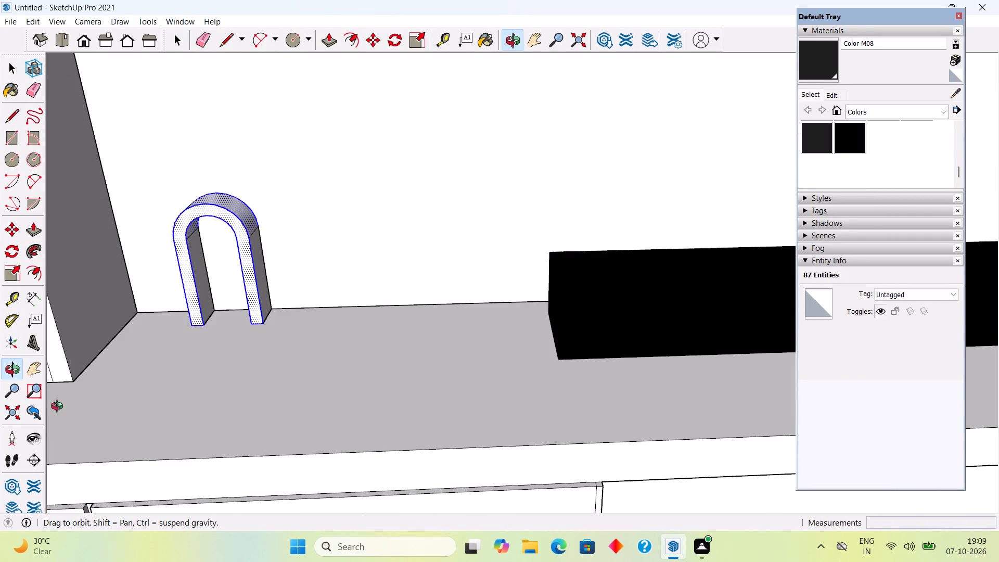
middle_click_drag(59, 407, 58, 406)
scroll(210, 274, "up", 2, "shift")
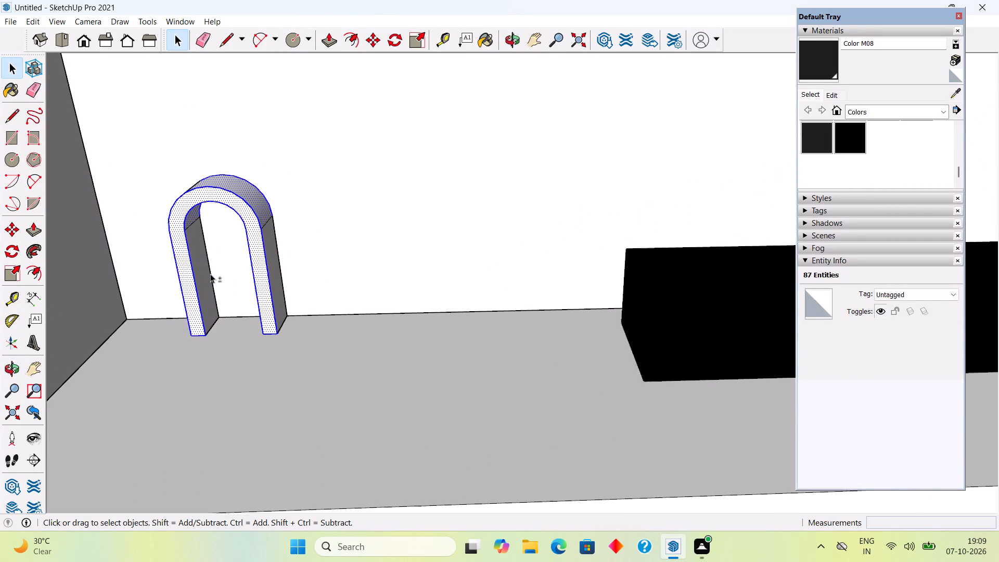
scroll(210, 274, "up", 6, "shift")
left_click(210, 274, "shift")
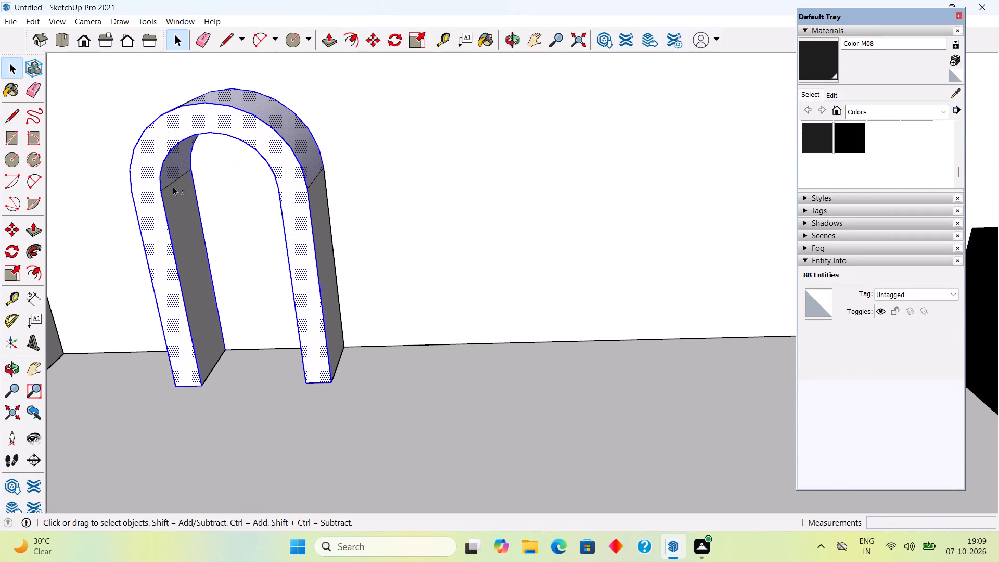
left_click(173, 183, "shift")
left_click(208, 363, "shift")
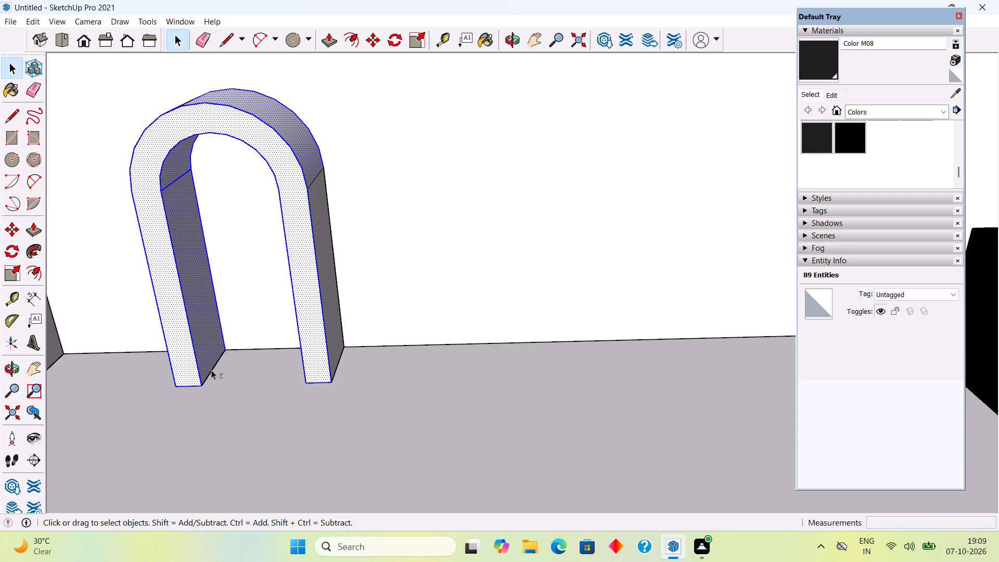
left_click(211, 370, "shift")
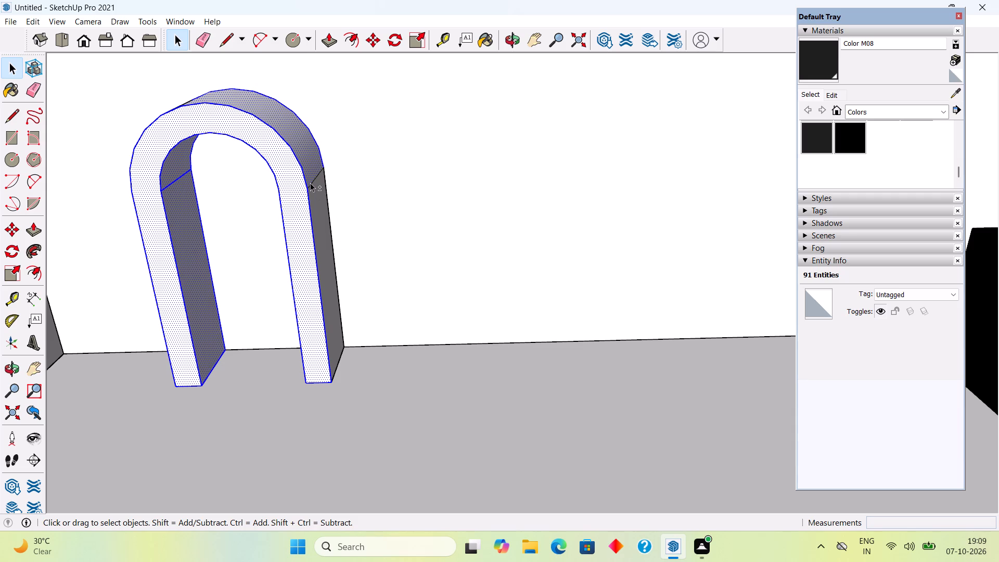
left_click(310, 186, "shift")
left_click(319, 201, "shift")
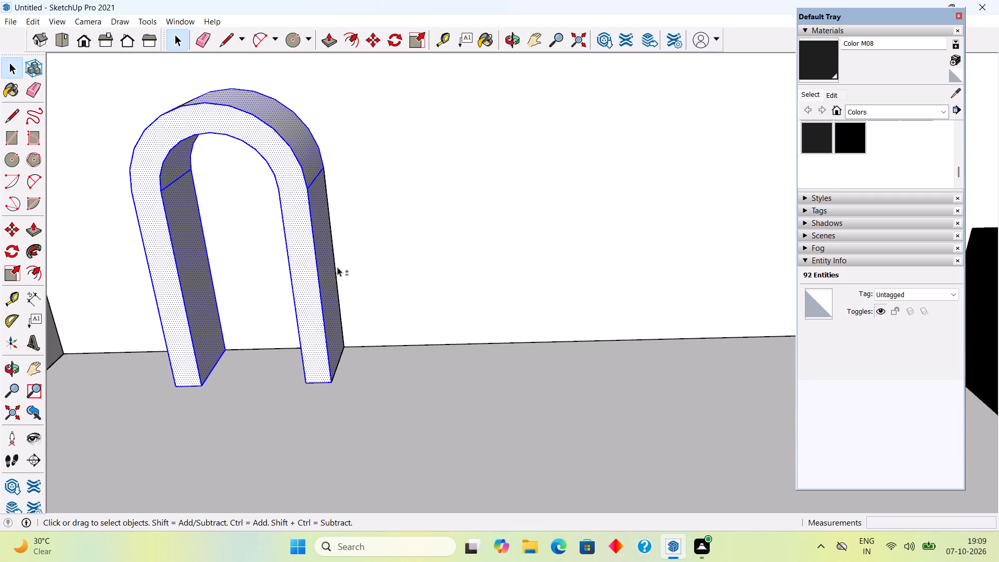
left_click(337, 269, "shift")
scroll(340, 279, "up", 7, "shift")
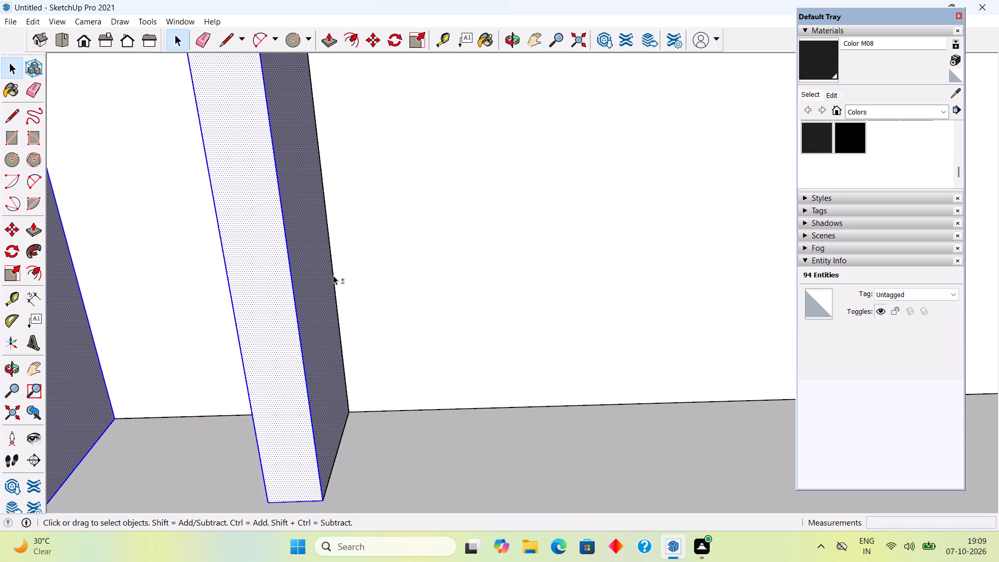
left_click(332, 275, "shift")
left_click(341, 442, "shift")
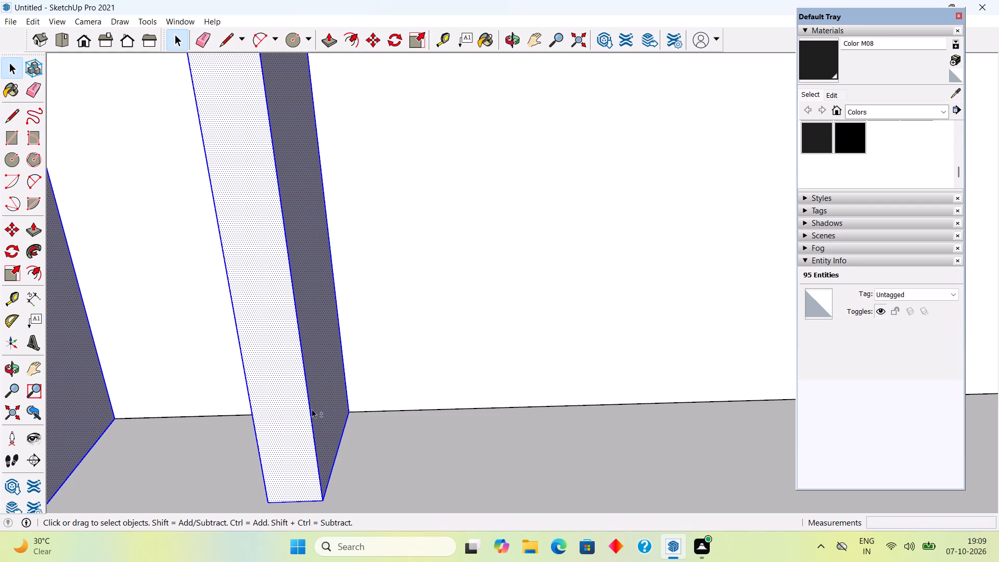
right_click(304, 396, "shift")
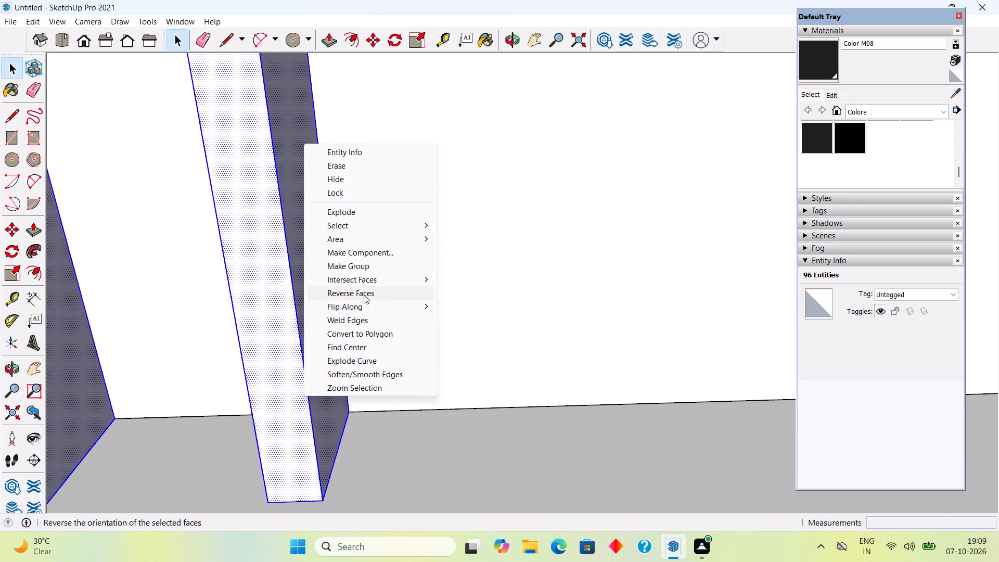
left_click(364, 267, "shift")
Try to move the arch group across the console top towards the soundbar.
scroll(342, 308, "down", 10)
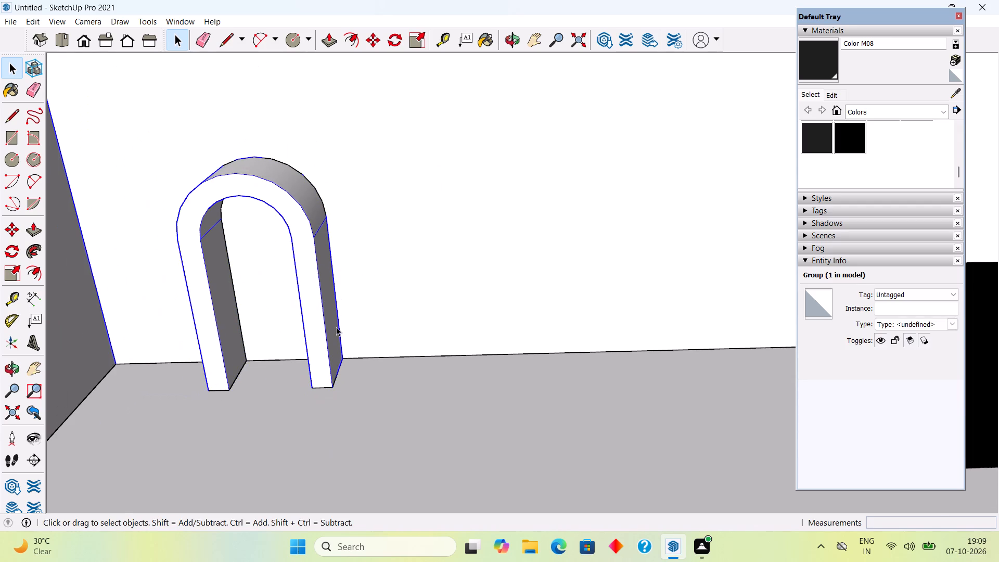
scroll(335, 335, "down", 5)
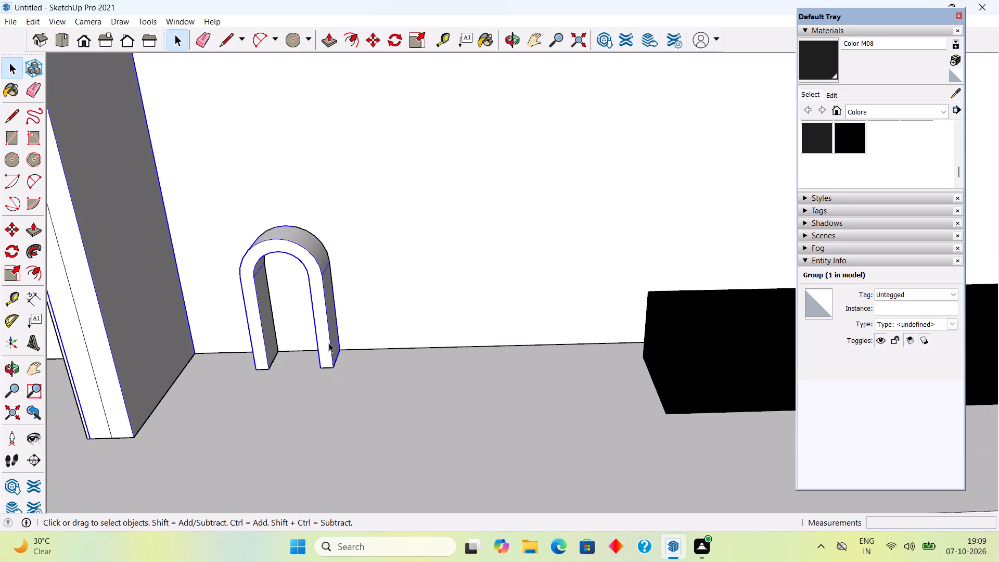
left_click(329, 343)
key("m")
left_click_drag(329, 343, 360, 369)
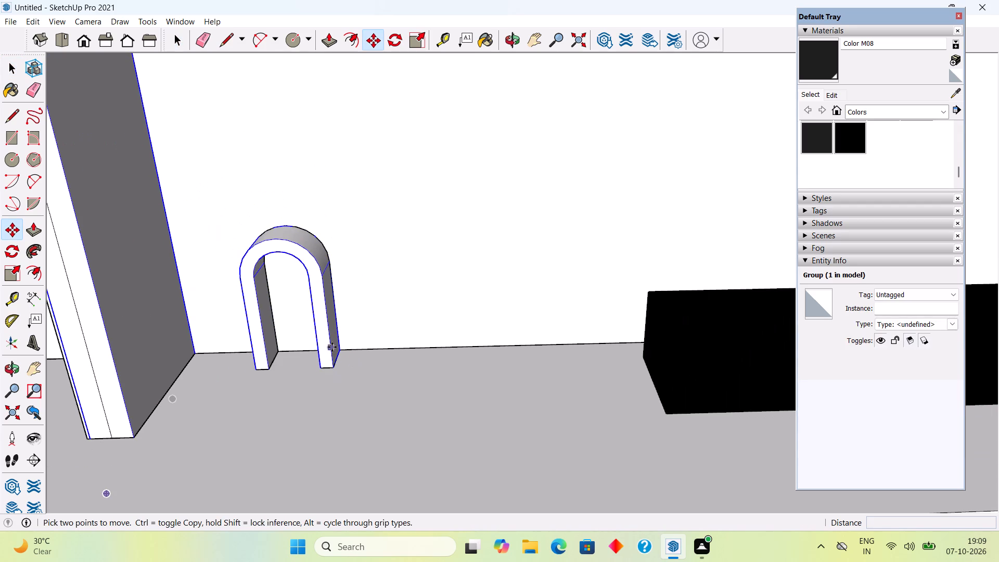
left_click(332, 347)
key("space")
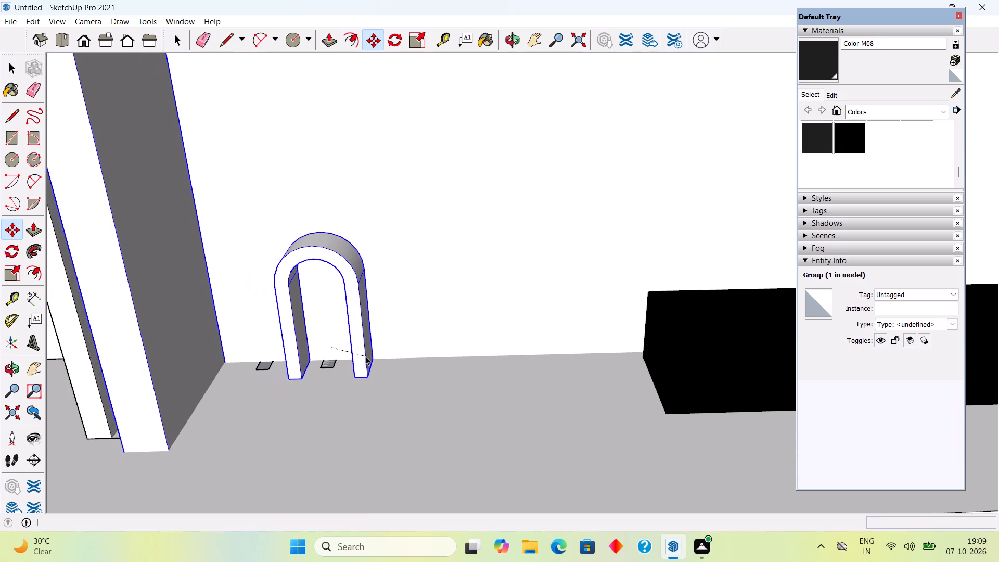
Undo the arch's grouping and its extrusion, going back to the flat arch outline on the back panel.
key("ctrl+z")
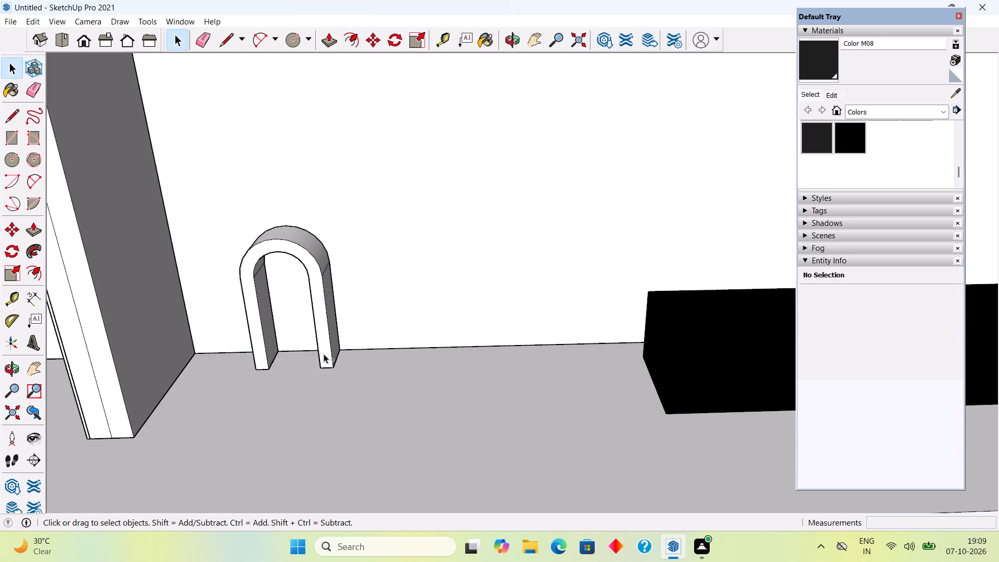
key("ctrl+z")
key("ctrl+z")
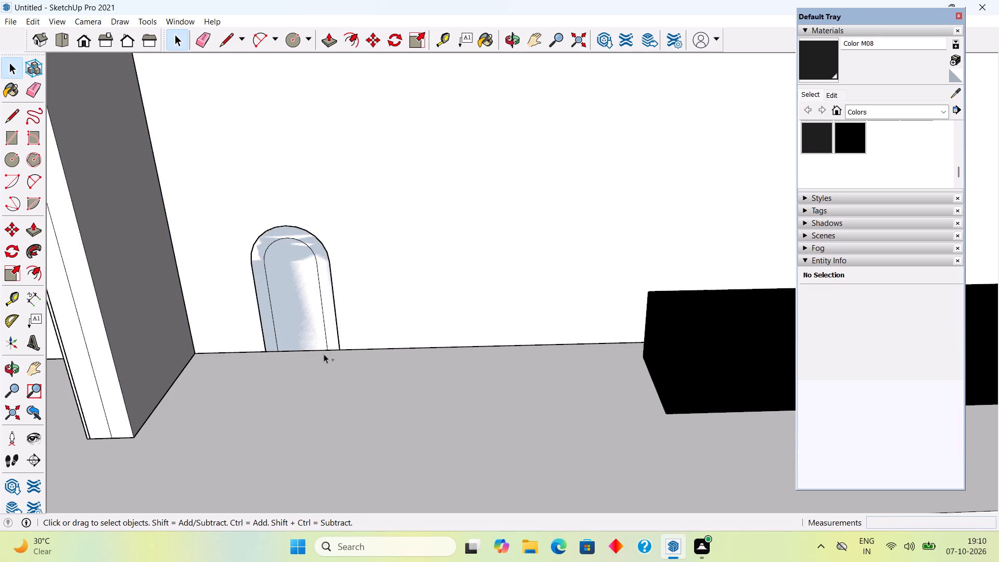
Undo the small arch's inner offset and its whole outline until the back panel is plain again.
key("ctrl+z")
key("ctrl+z")
key("ctrl+z")
key("ctrl+z")
key("ctrl+z")
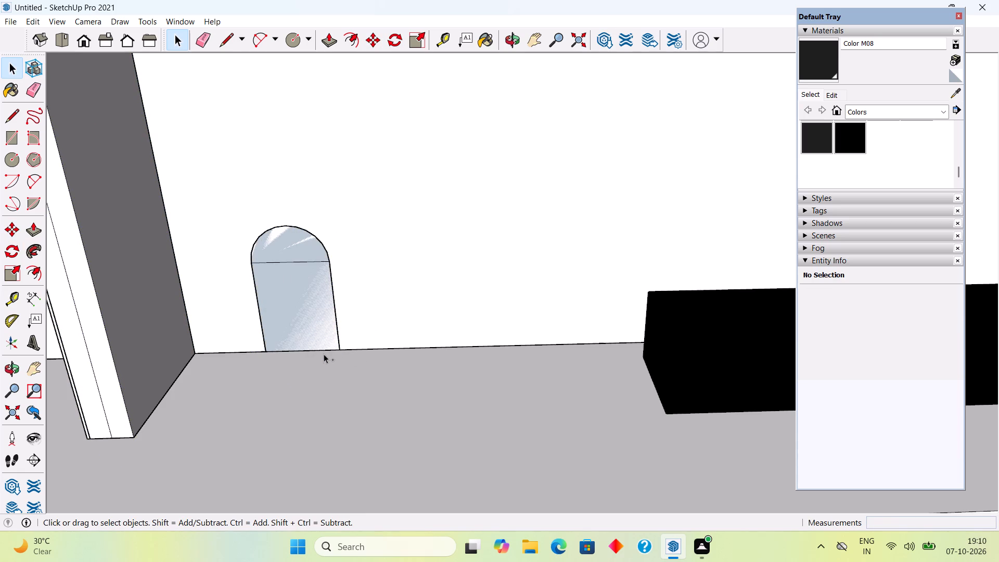
key("ctrl+z")
key("ctrl+z")
Examine the whole room from several sides, checking the TV unit, the round table and the open floor near the door.
scroll(323, 346, "down", 7)
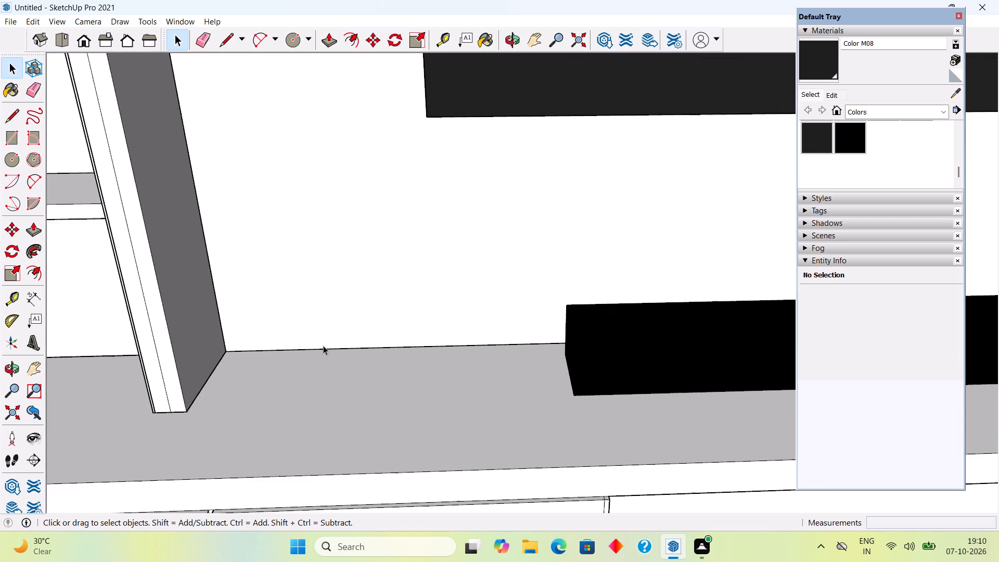
scroll(323, 346, "down", 9)
scroll(323, 346, "up", 1)
scroll(323, 346, "down", 4)
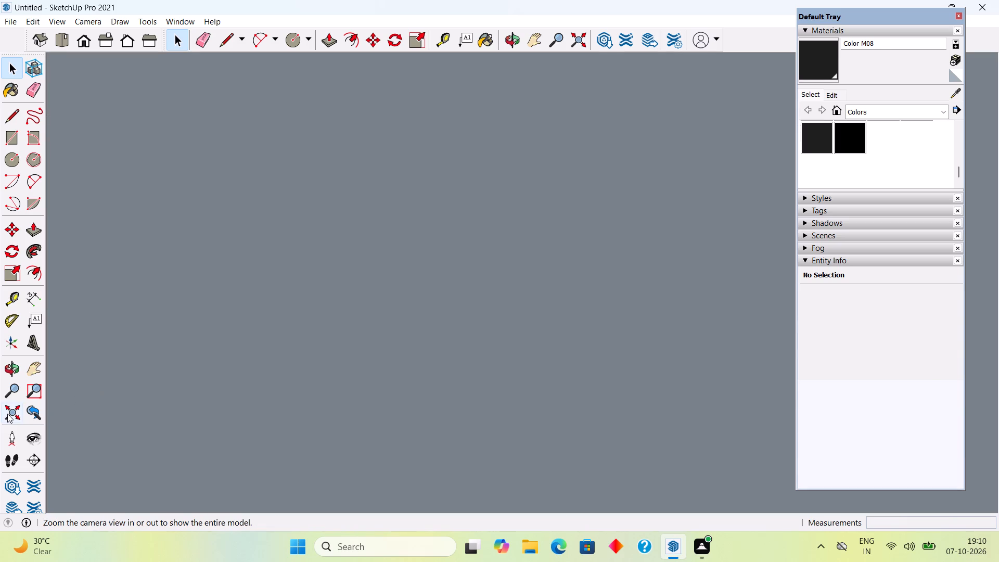
left_click(7, 414)
scroll(734, 294, "down", 3)
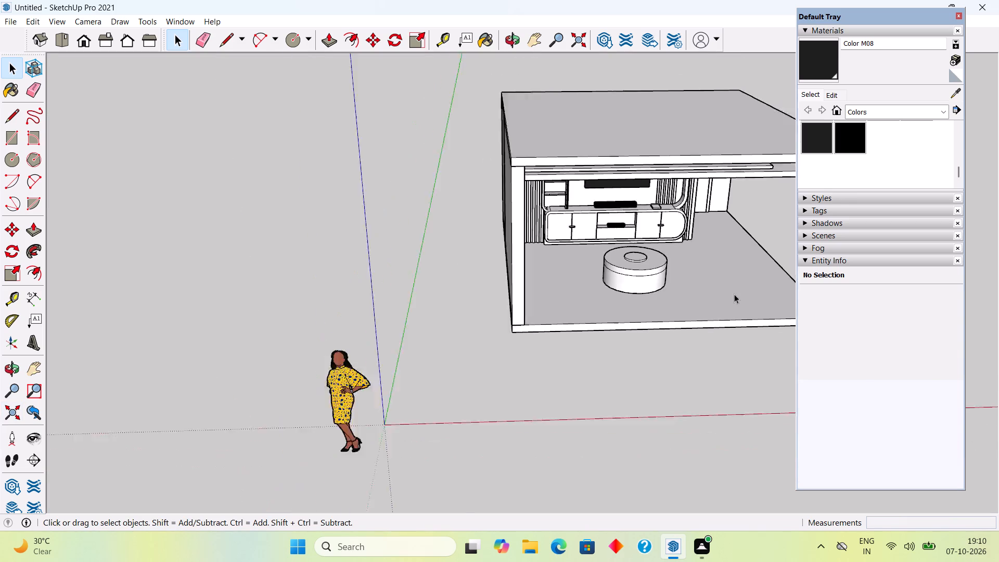
scroll(734, 294, "down", 1)
middle_click_drag(654, 305, 131, 269)
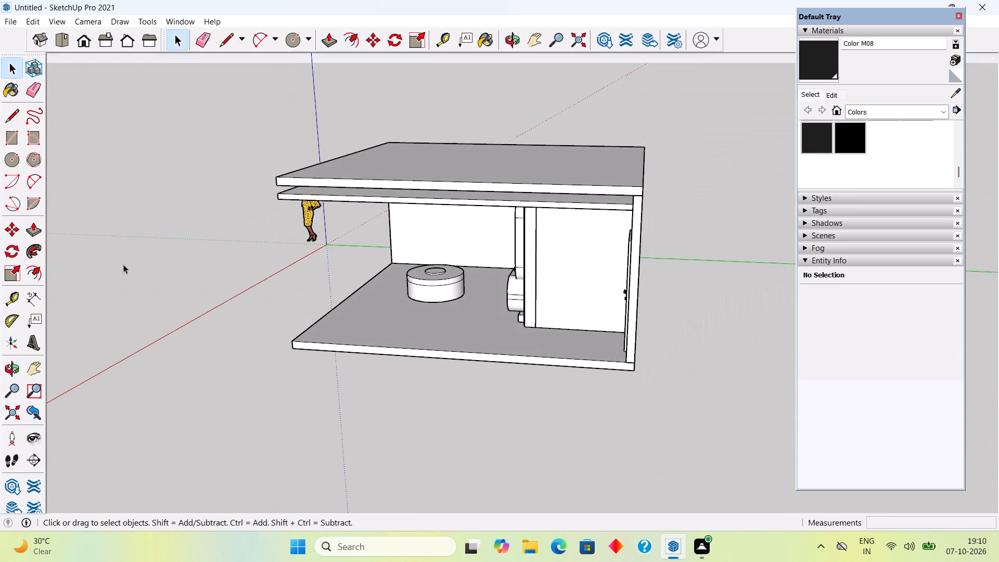
scroll(606, 349, "up", 8)
middle_click_drag(504, 318, 719, 334)
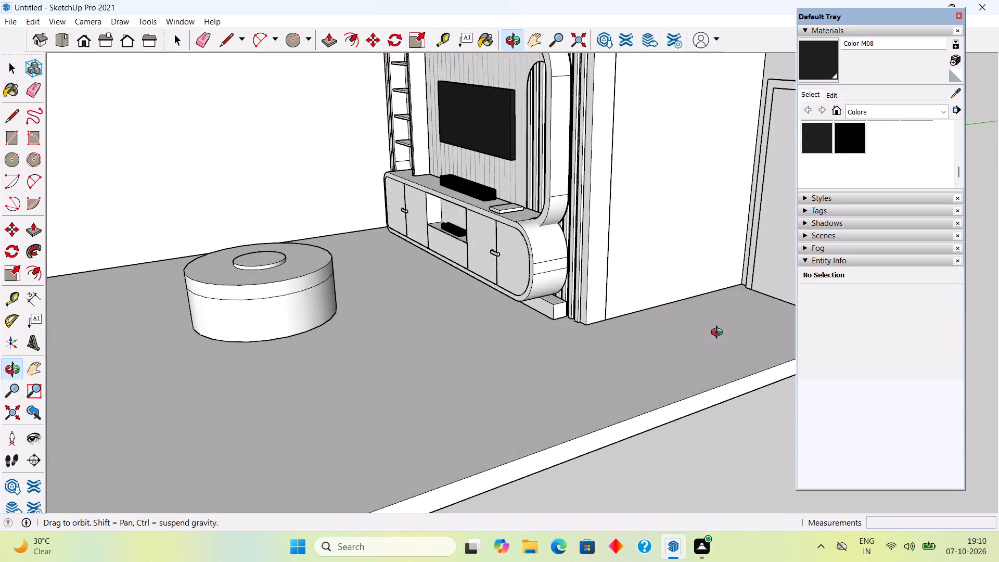
middle_click_drag(719, 334, 706, 342)
scroll(708, 341, "down", 2)
scroll(570, 352, "down", 4)
middle_click_drag(532, 357, 777, 346)
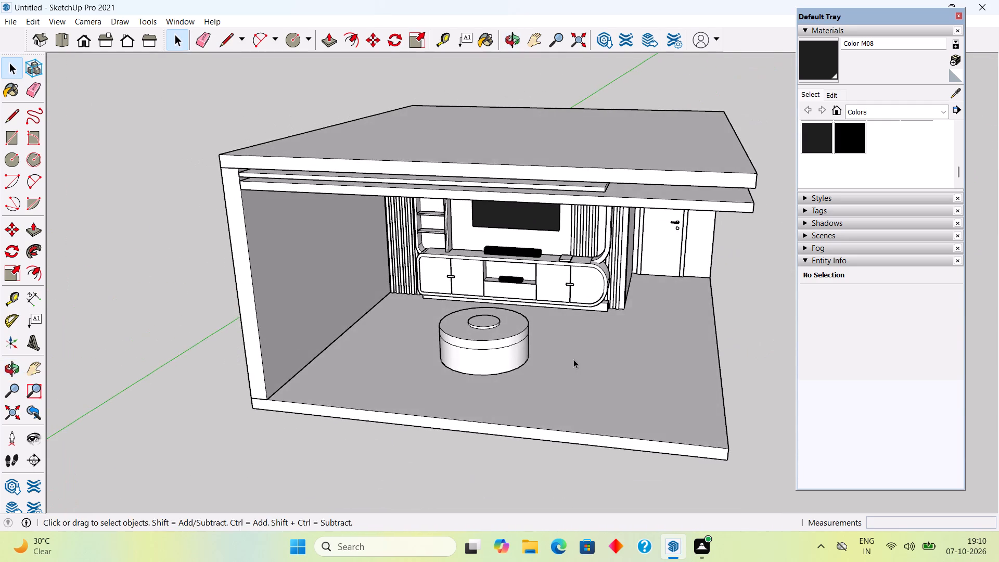
middle_click_drag(588, 359, 694, 341)
scroll(602, 279, "up", 9)
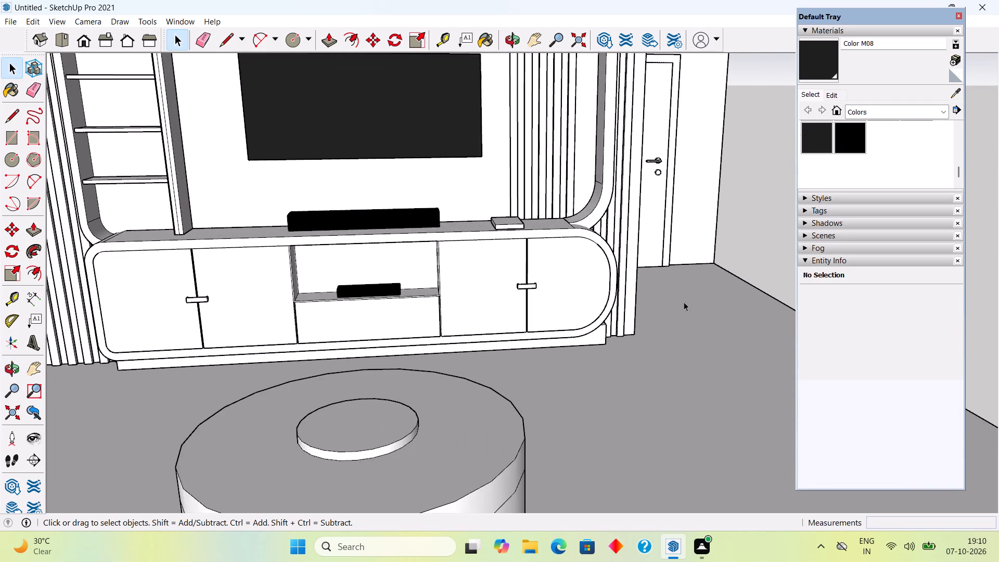
scroll(683, 303, "down", 7)
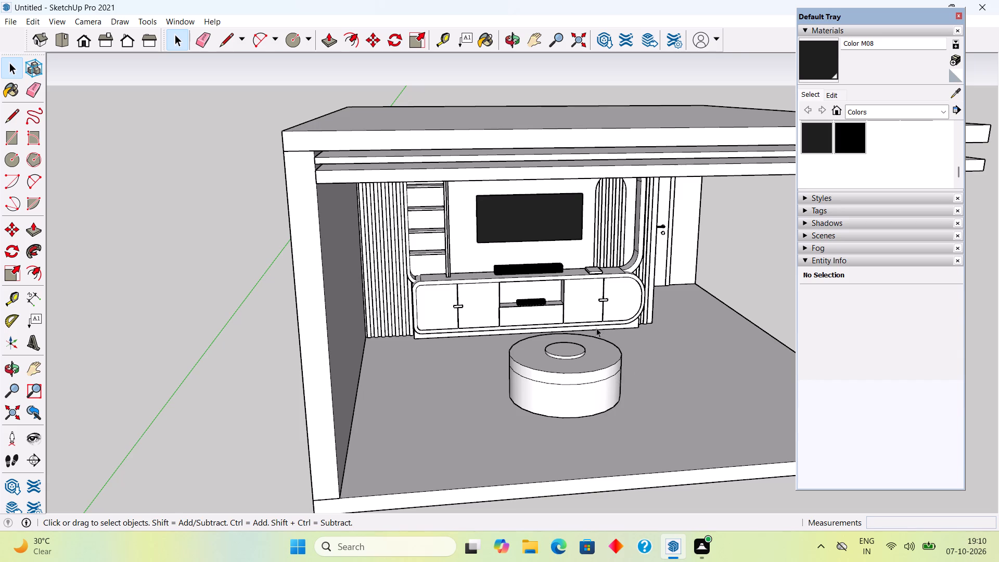
scroll(608, 329, "down", 6)
scroll(784, 276, "up", 14)
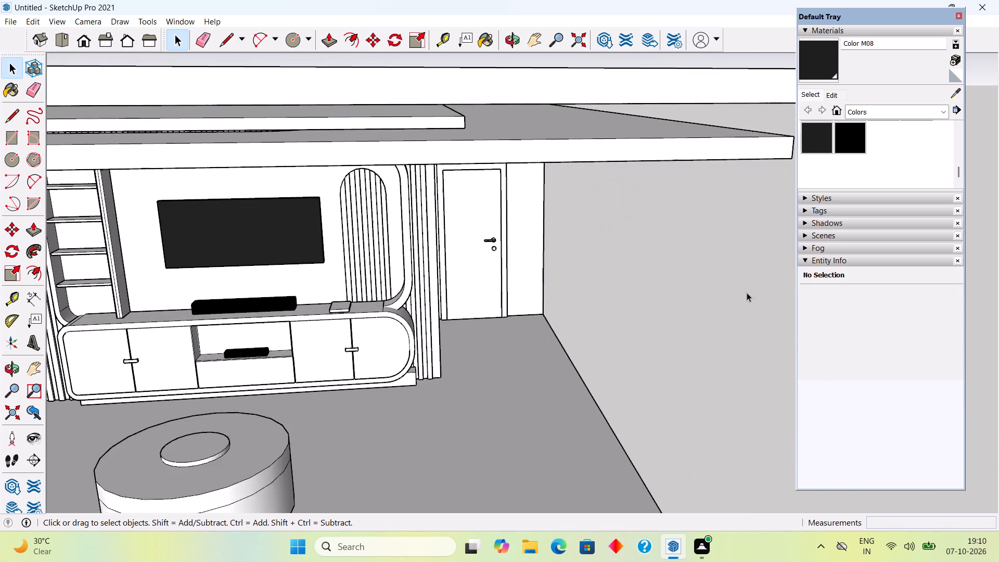
scroll(659, 276, "up", 3)
scroll(554, 300, "up", 1)
scroll(549, 308, "down", 3)
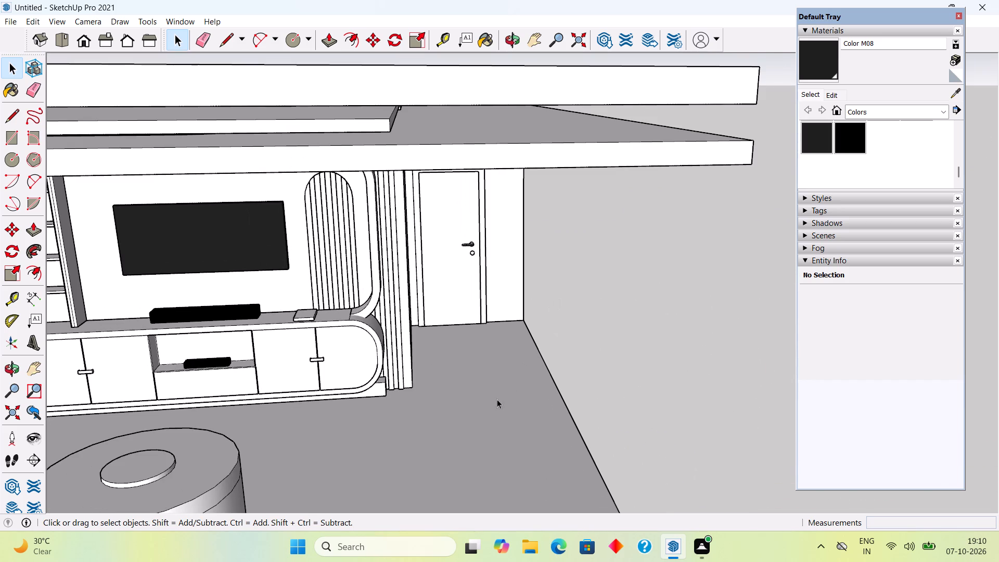
scroll(491, 413, "down", 2)
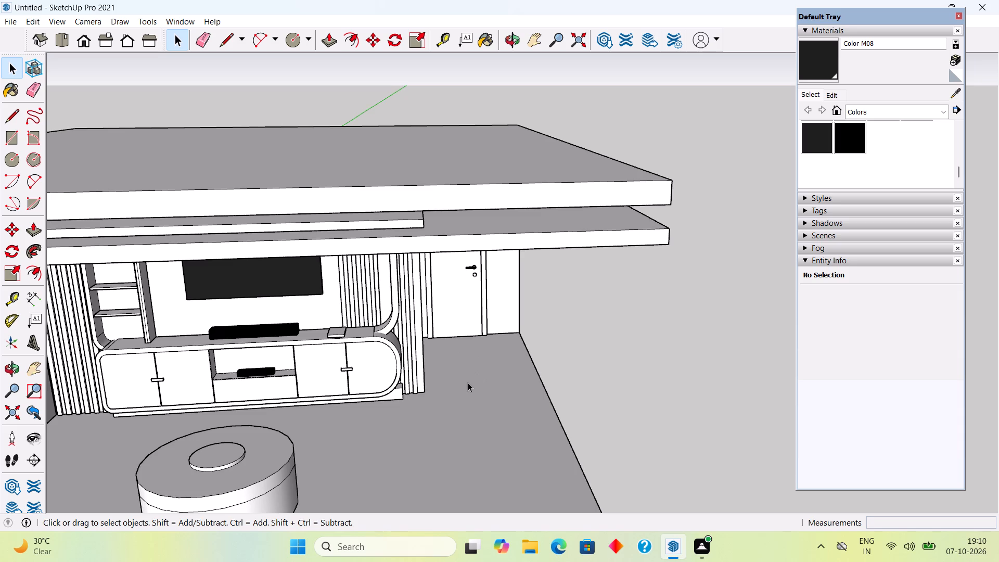
Draw a rectangle about 2' 5" by 1' 4" on the floor near the door and extrude it about 2' 3" high.
key("r")
left_click(429, 432)
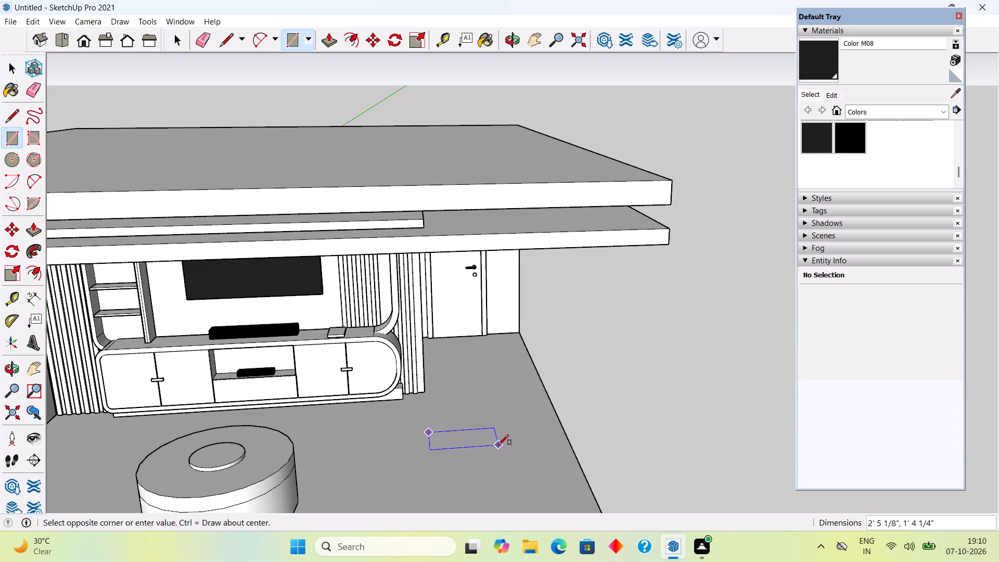
left_click(498, 445)
key("space")
key("p")
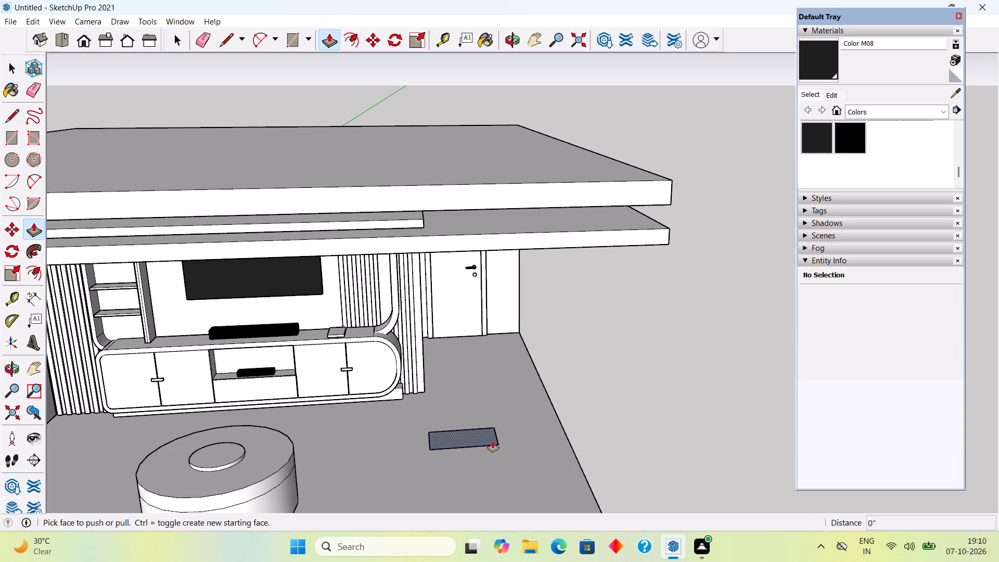
left_click(493, 441)
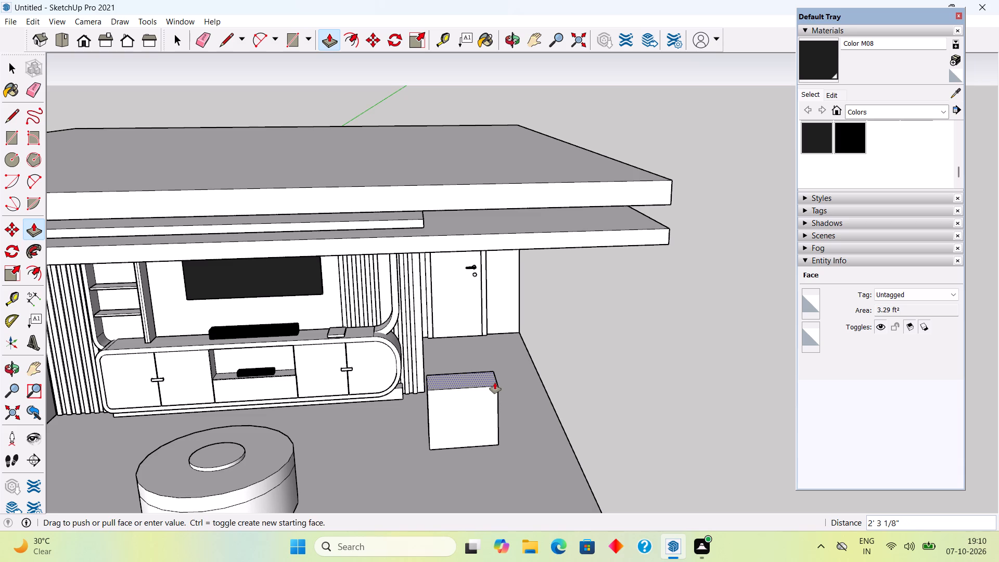
left_click(495, 382)
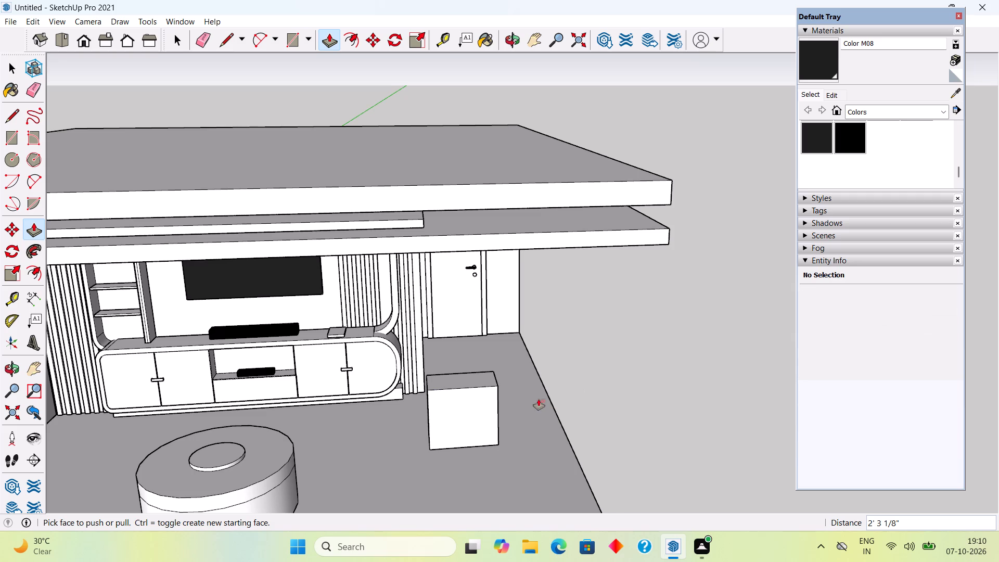
Narrow the floor box by pushing its side face in about 12".
scroll(471, 428, "up", 4)
middle_click_drag(509, 400, 384, 415)
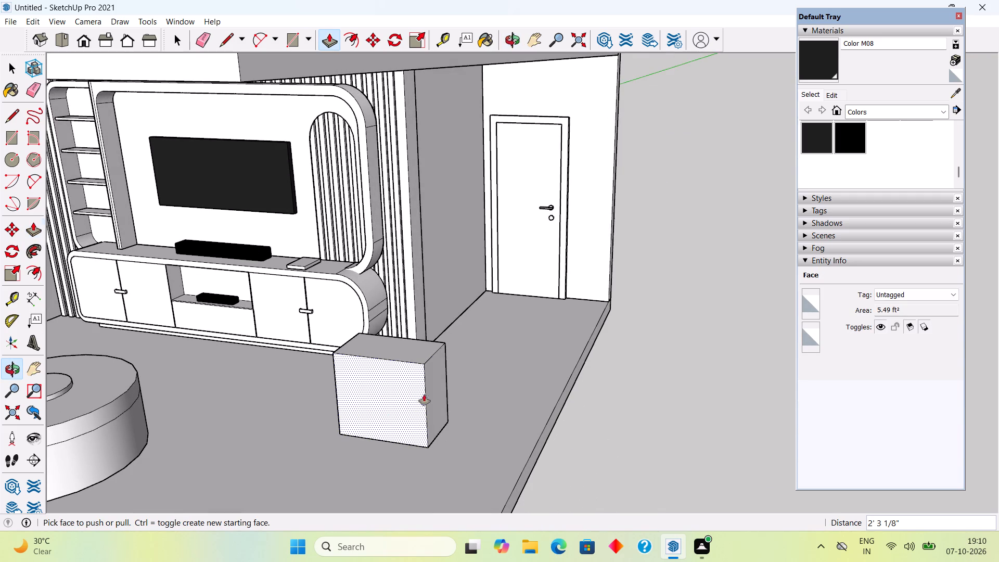
left_click(436, 389)
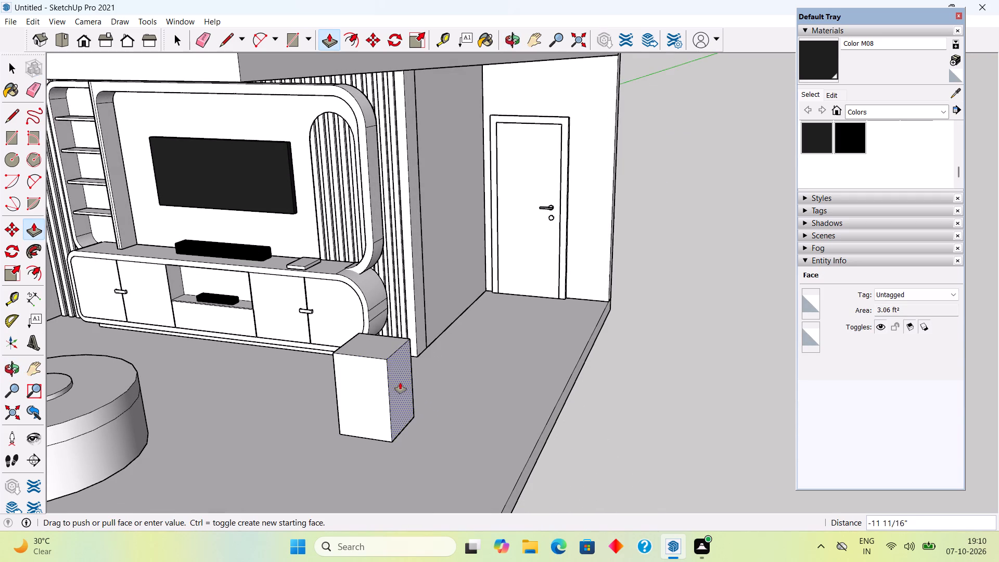
left_click(400, 383)
Select all of the box's connected faces and edges and make them a group.
key("space")
triple_click(379, 402)
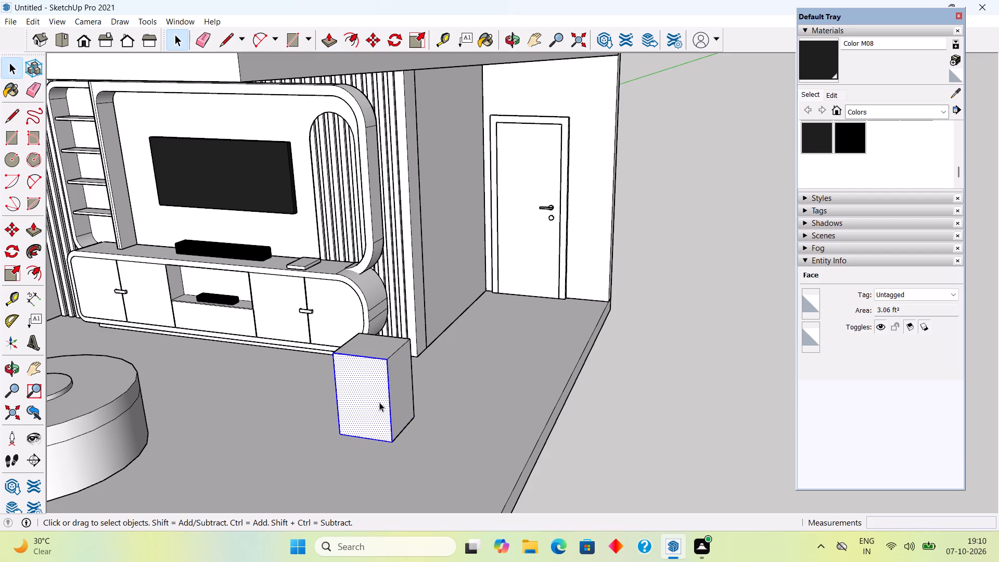
right_click(379, 402)
left_click(434, 310)
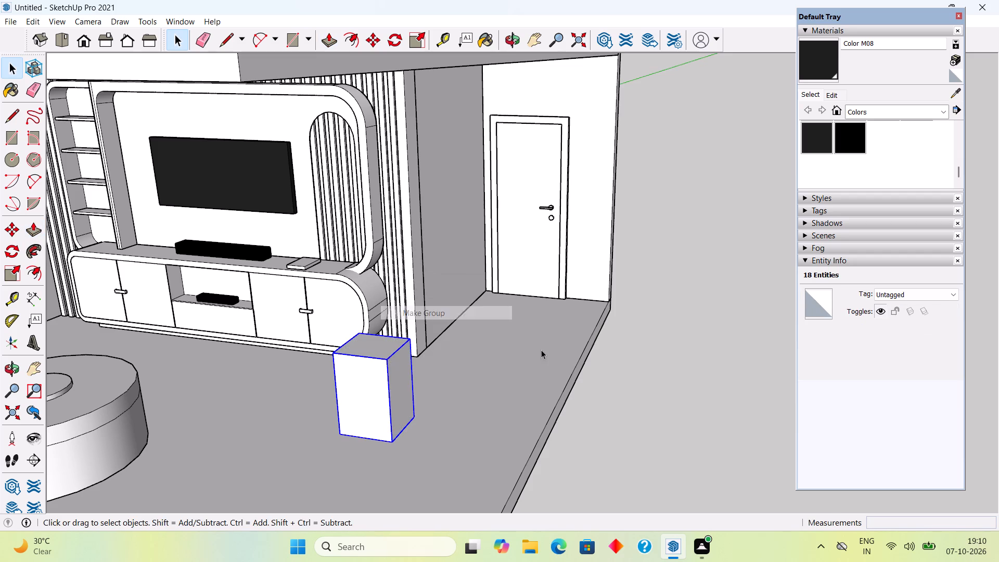
left_click(663, 381)
Draw a rectangle about 10 5/16" by 11" on the box's front face, standing on its bottom edge.
middle_click_drag(367, 416, 506, 350)
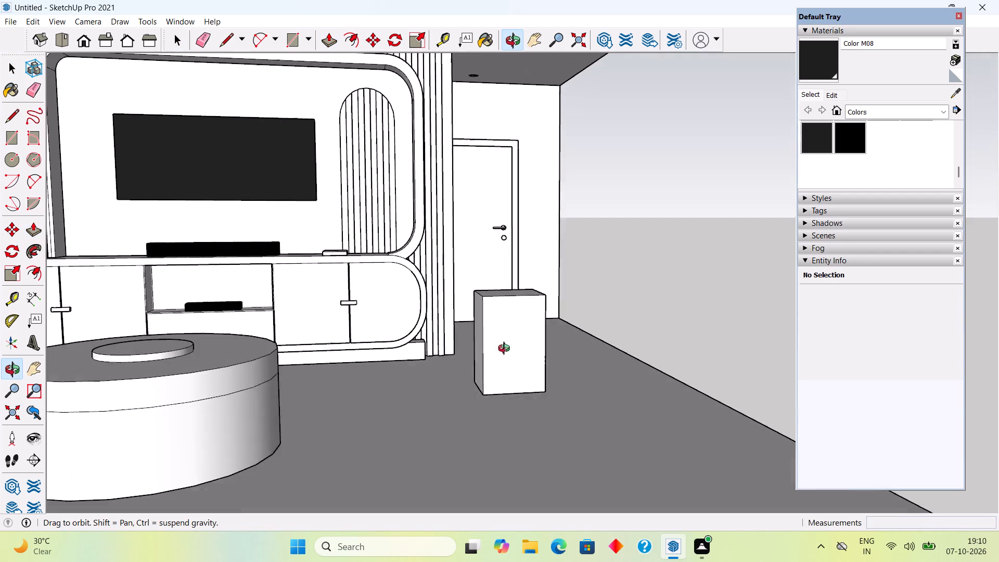
middle_click_drag(506, 350, 506, 349)
scroll(494, 355, "up", 4)
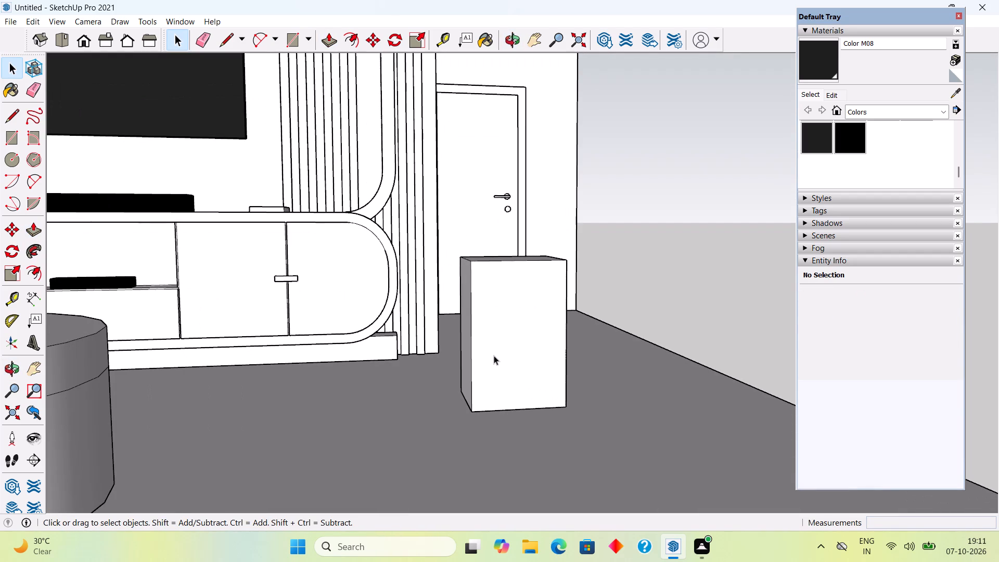
key("r")
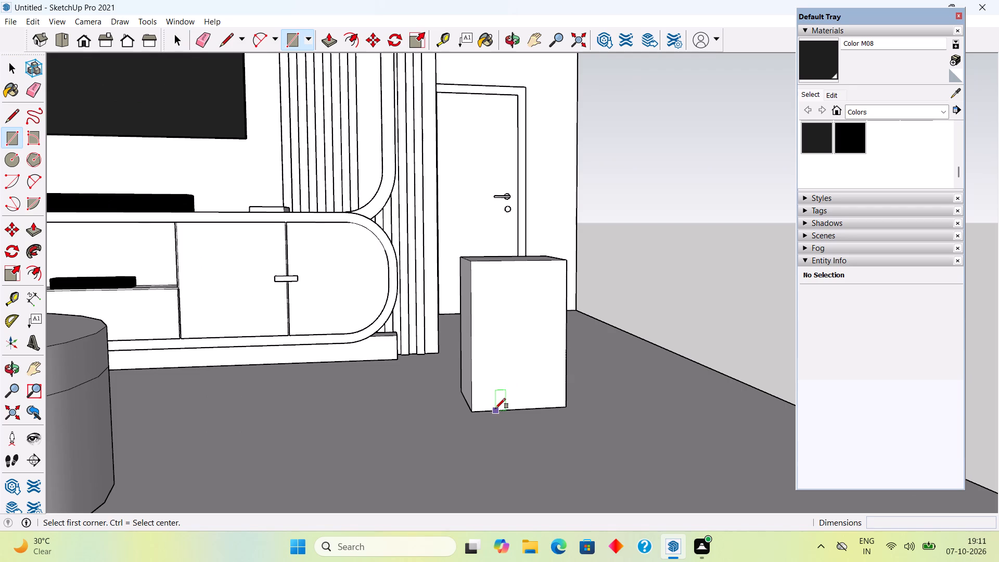
left_click(491, 410)
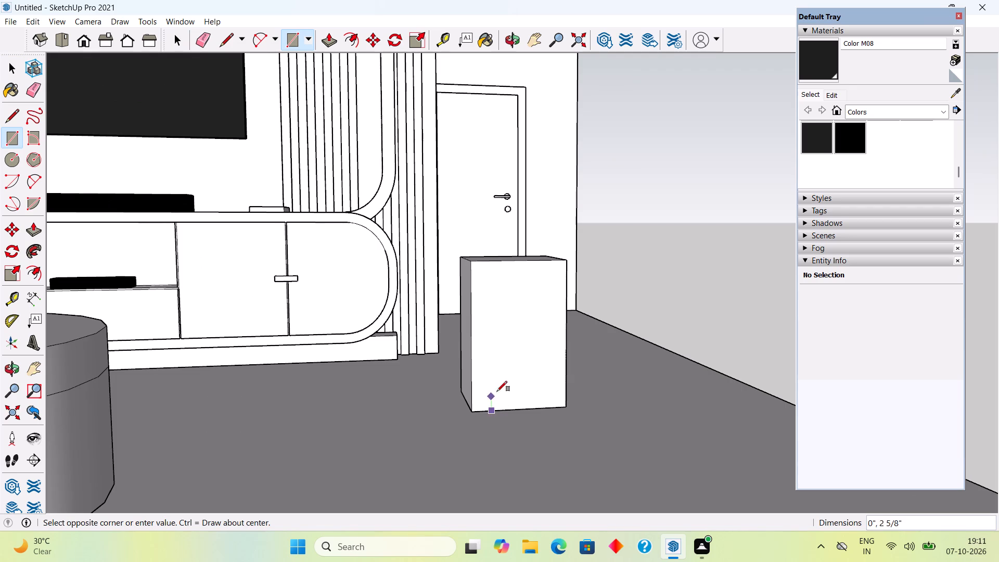
left_click(547, 349)
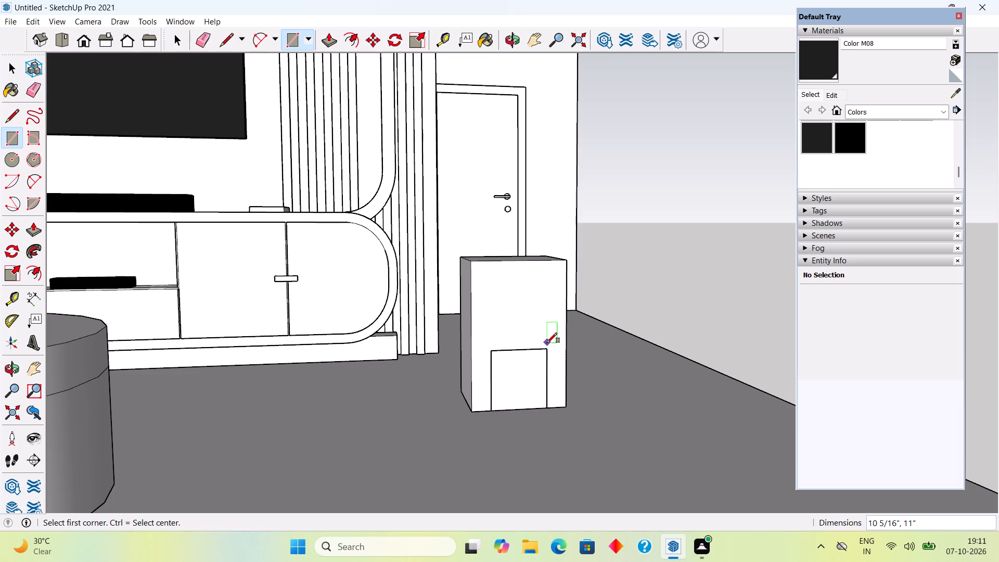
Add an arc with a bulge of about 4 1/8" over the rectangle's top edge and delete the dividing edge to form an arch.
key("a")
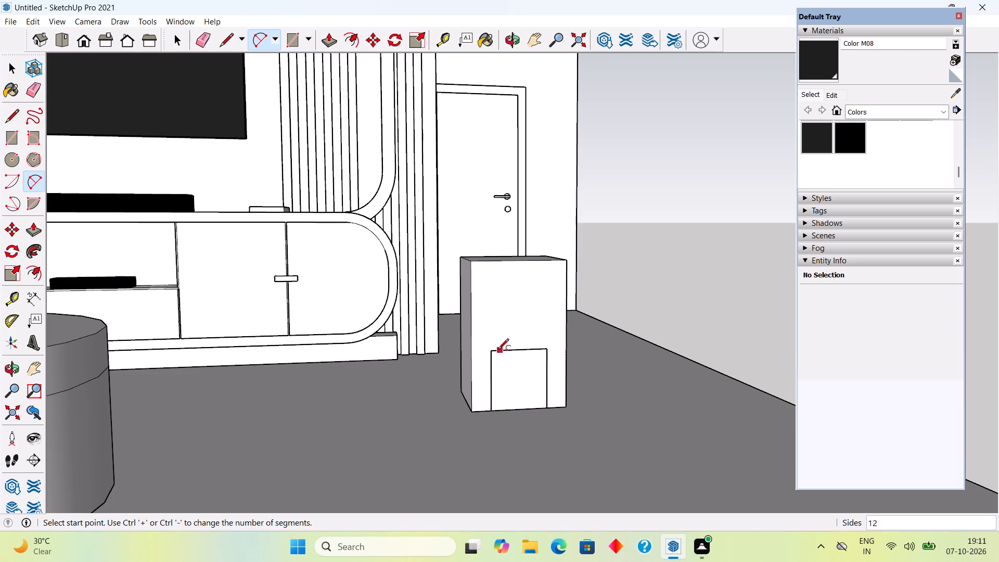
left_click(492, 352)
left_click(545, 351)
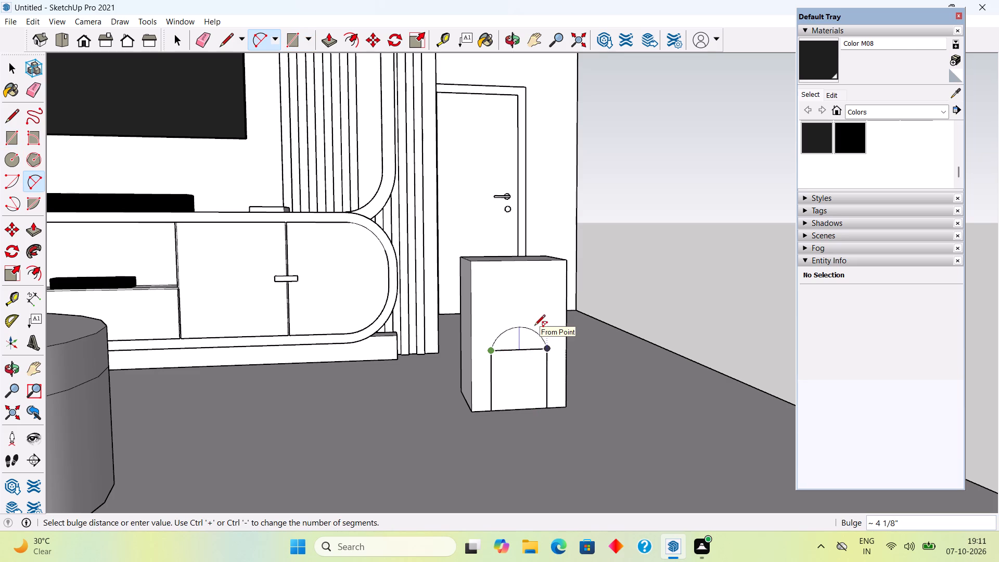
left_click(534, 326)
key("space")
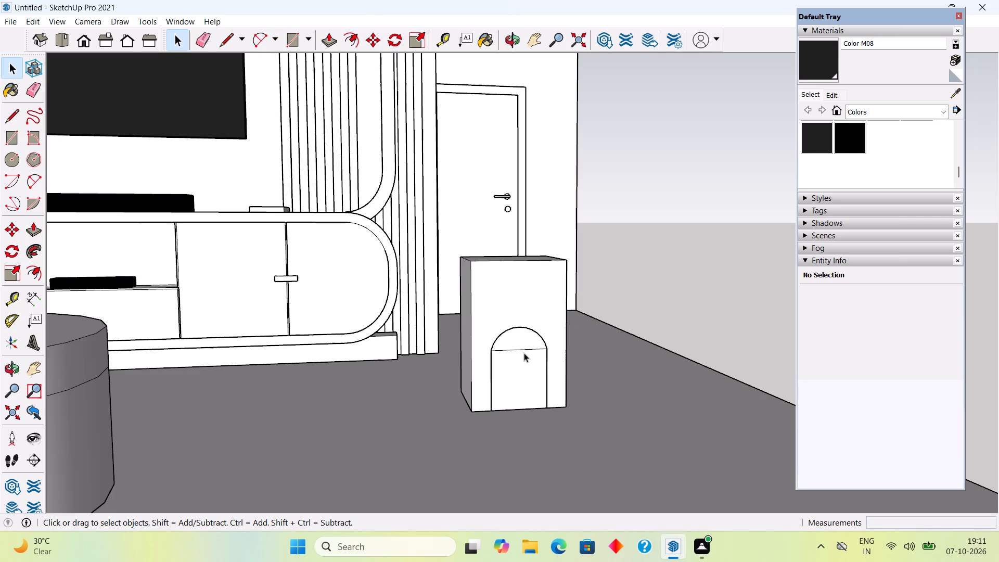
left_click(524, 349)
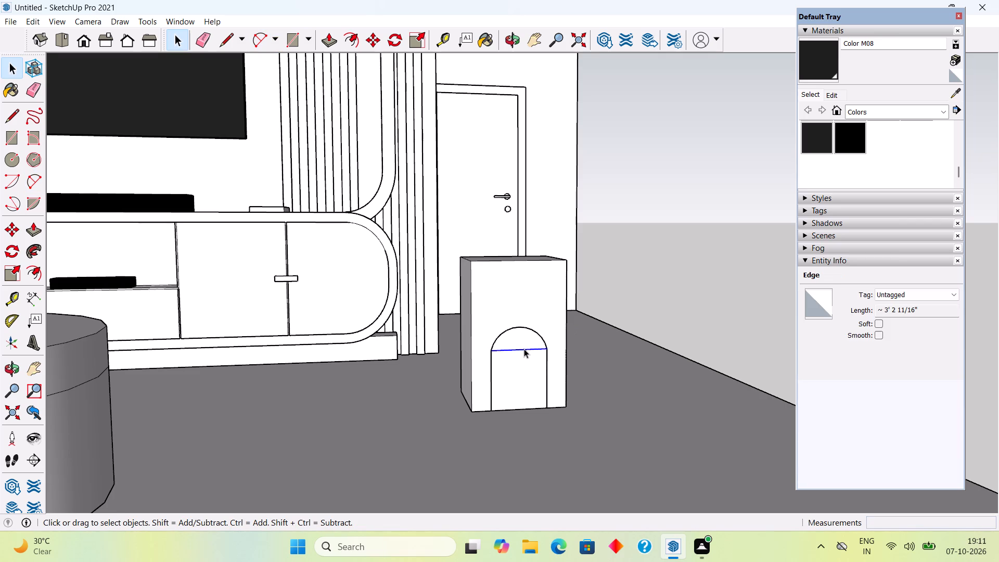
key("Delete")
Offset the arch face's outline inward by about 1 3/4".
left_click(524, 364)
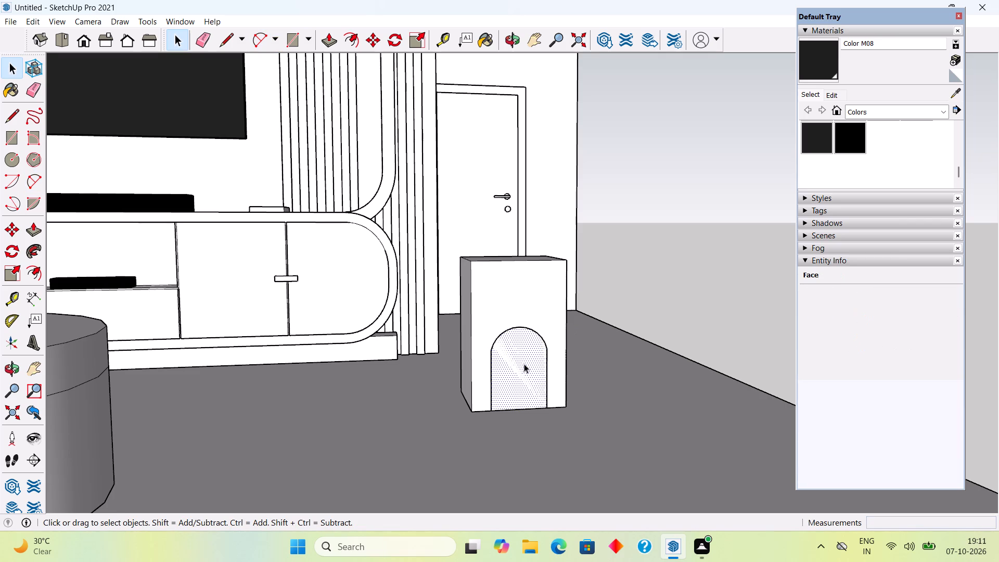
key("f")
left_click(508, 376)
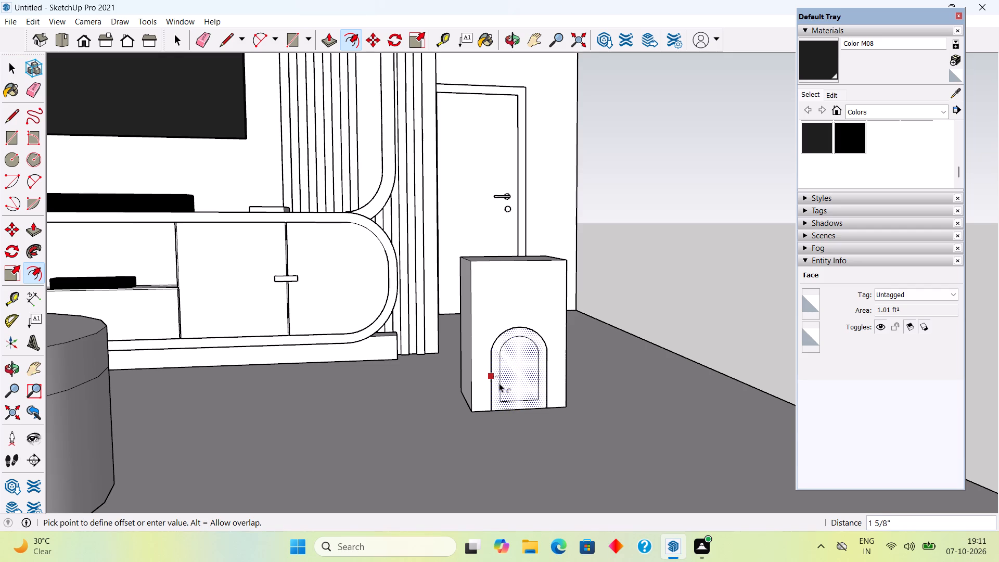
left_click(501, 385)
key("space")
Draw two short vertical lines from the inner arch's bottom corners down to the box's bottom edge.
scroll(545, 427, "up", 5)
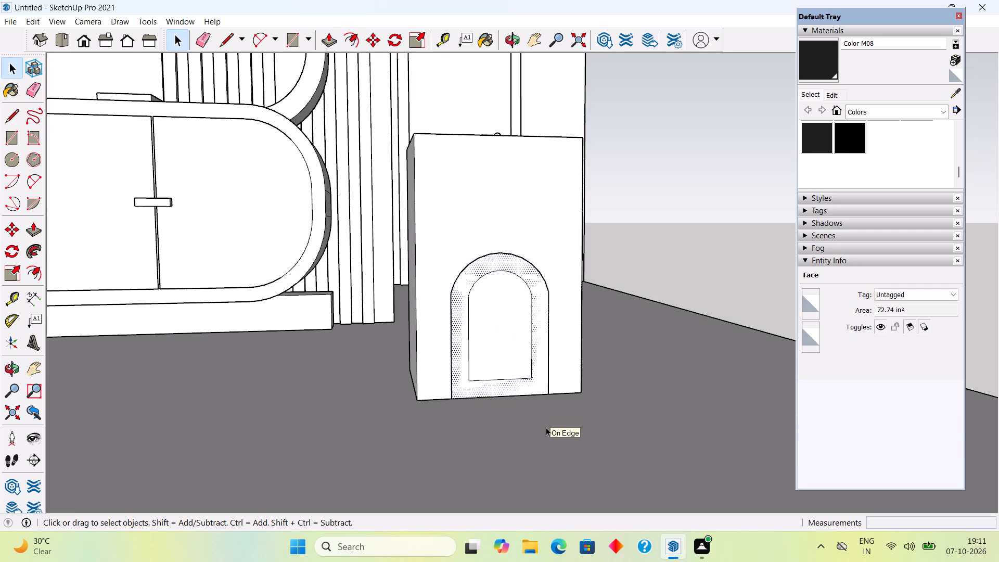
scroll(546, 427, "up", 9)
key("l")
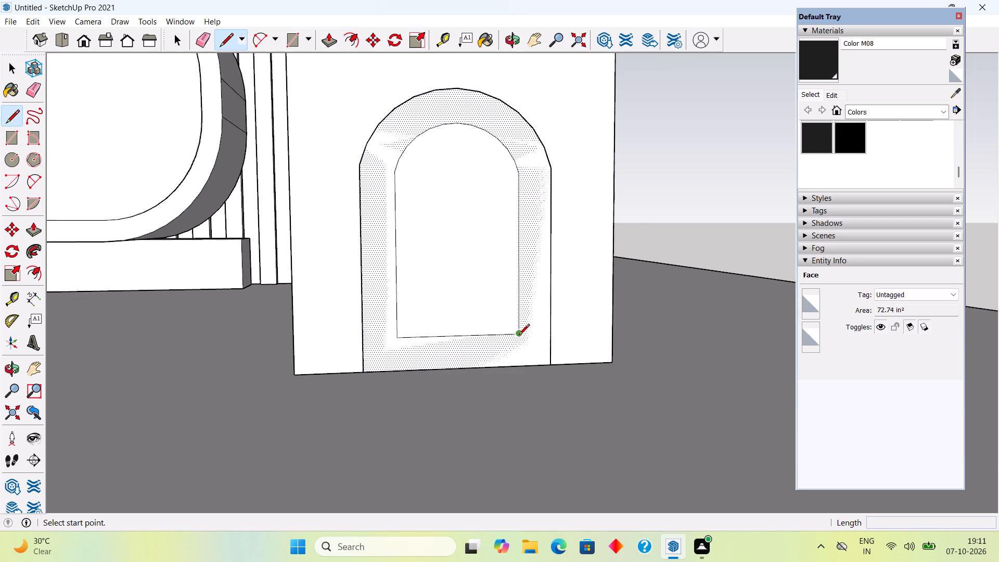
left_click(519, 336)
left_click(522, 368)
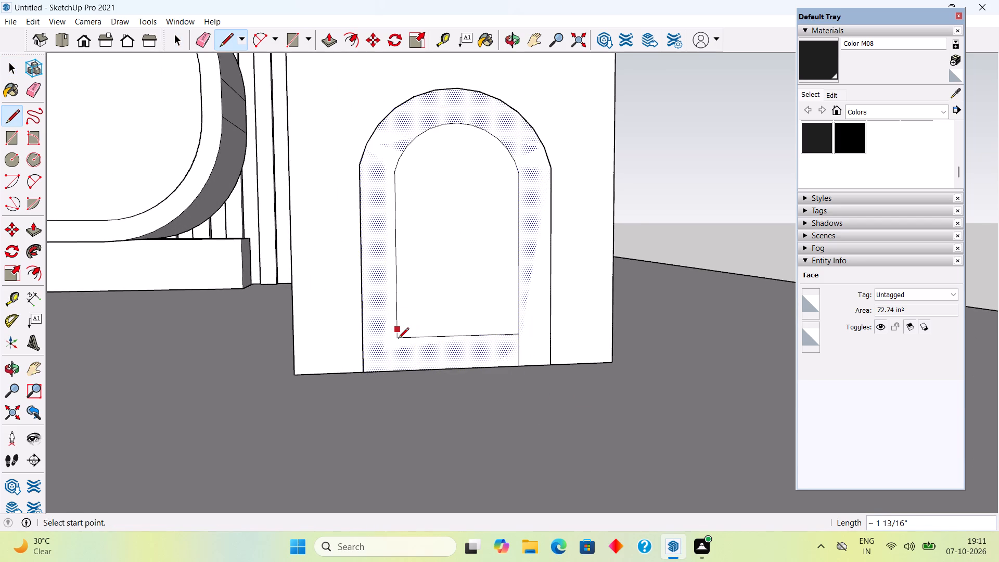
left_click(398, 339)
left_click(396, 368)
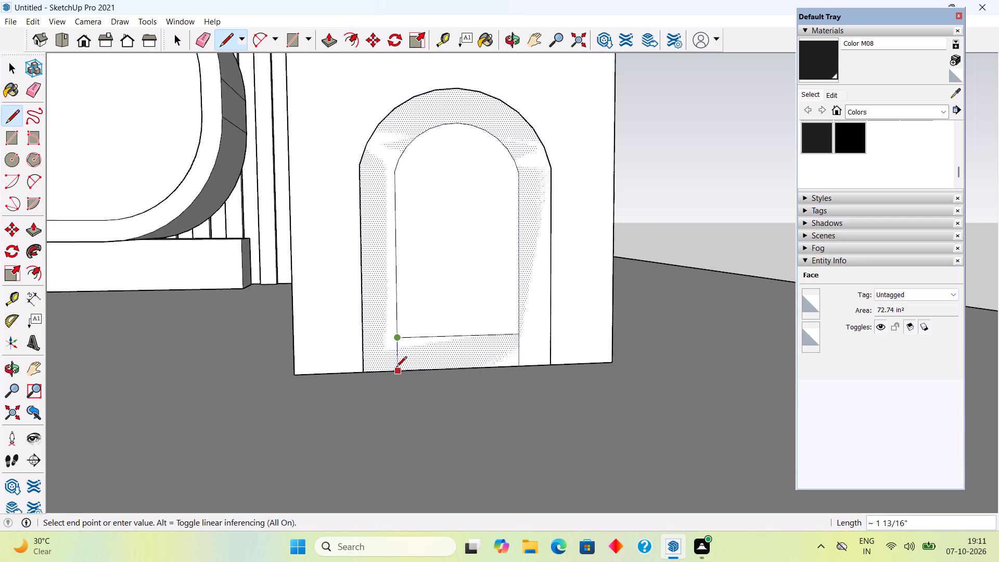
Delete the horizontal edge across the inner arch's base so its opening runs down to the box's bottom edge.
key("space")
left_click(428, 335)
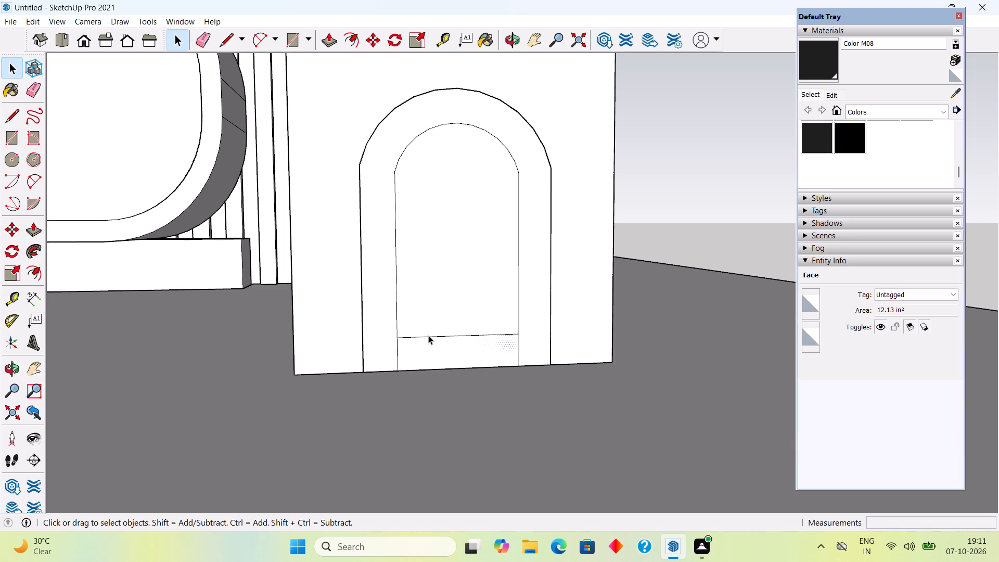
key("Delete")
left_click(428, 335)
key("Delete")
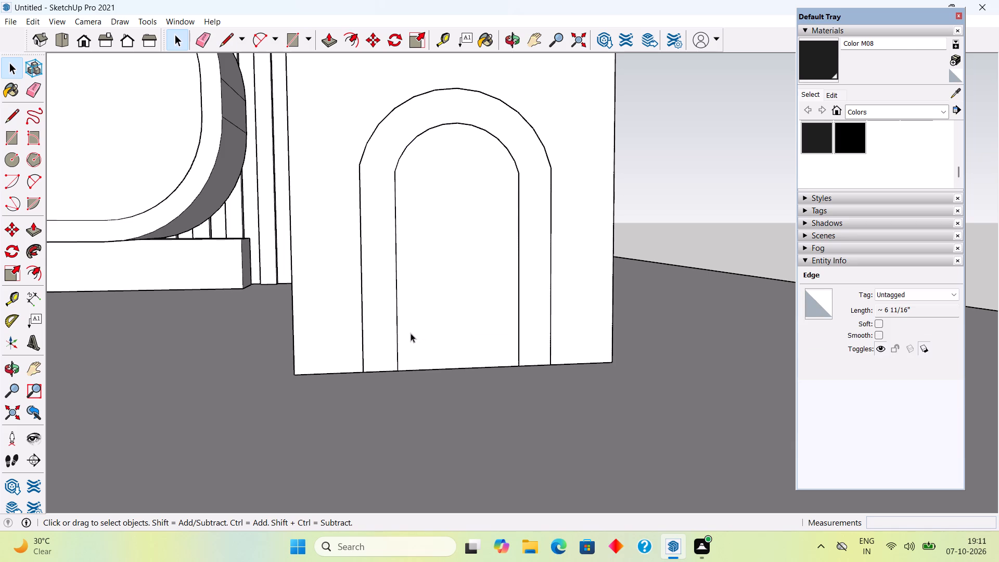
Push/Pull the arch band about 5 7/16" out from the box's front face.
left_click(377, 337)
key("p")
left_click(377, 337)
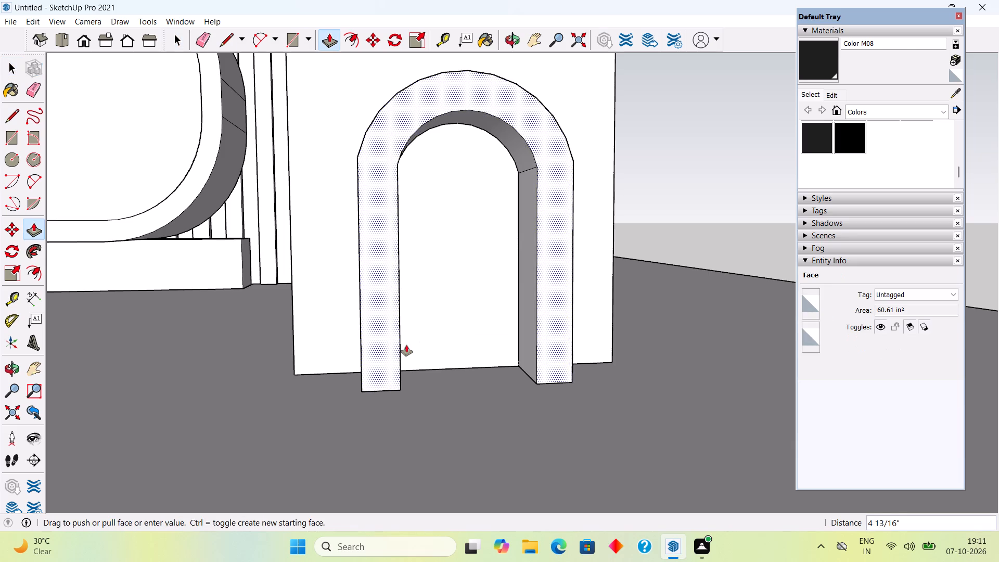
key("2")
left_click(408, 347, "shift")
key("shift+quotedbl")
key("Return")
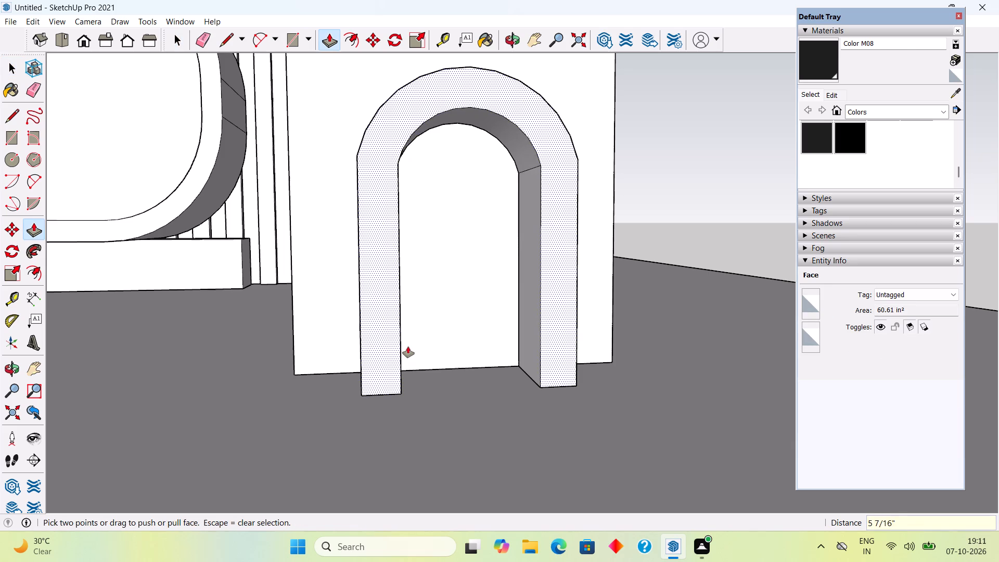
key("space")
Select the whole extruded arch and make it a group.
scroll(408, 347, "down", 6)
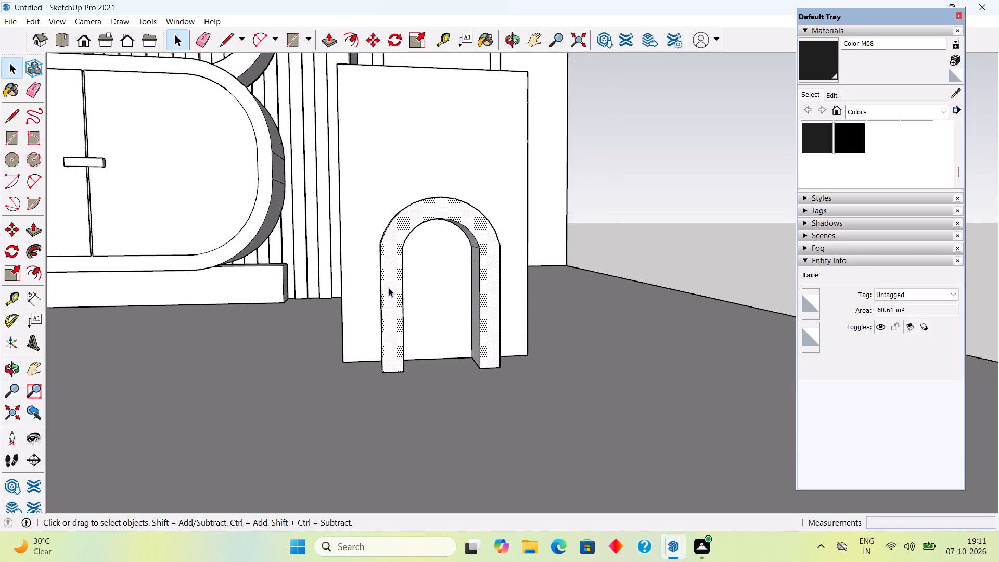
middle_click_drag(405, 292, 489, 311)
scroll(422, 317, "up", 4)
triple_click(422, 317)
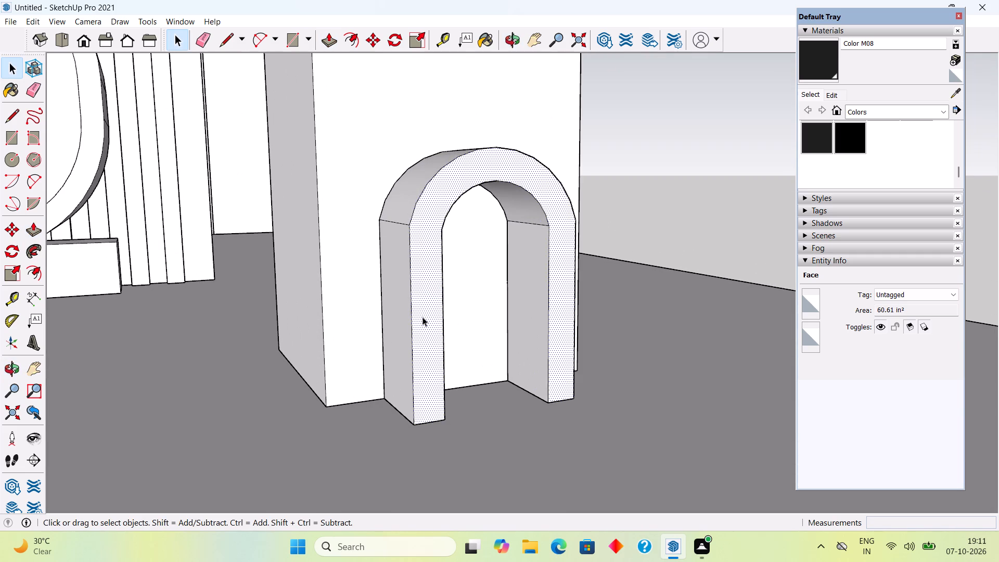
right_click(422, 317)
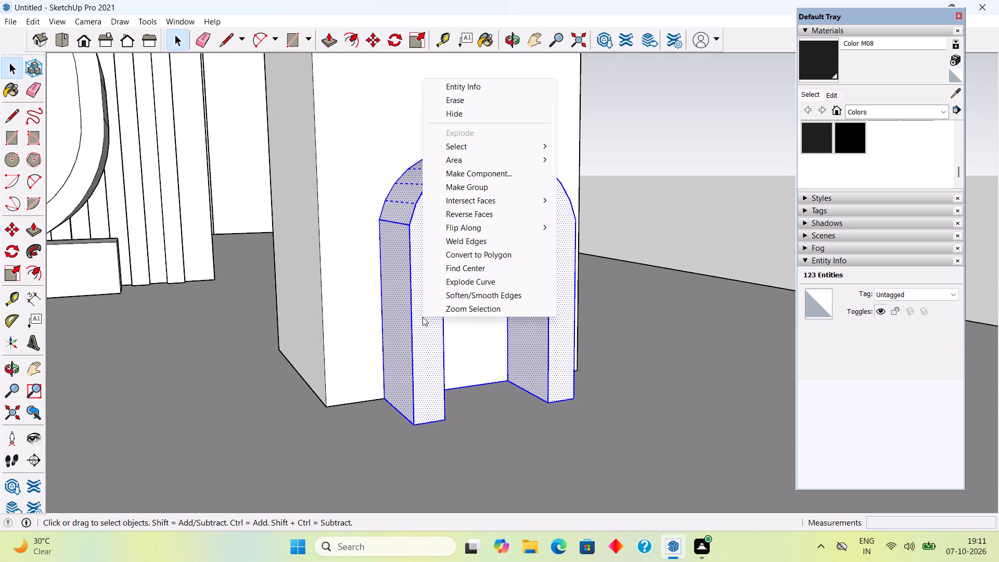
left_click(463, 187)
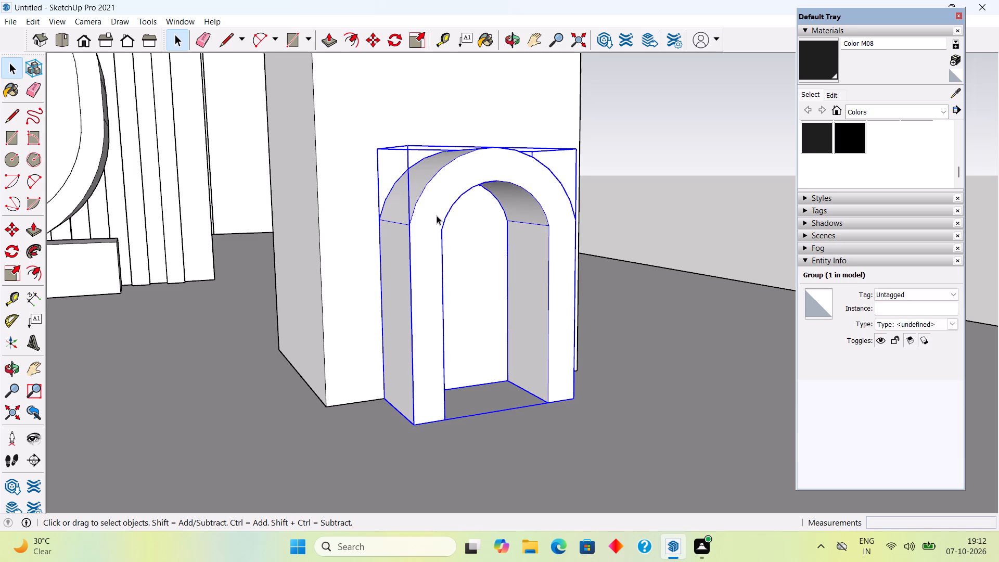
Move the arch group about 5' 9 3/16" away from the temporary box, towards the rounded end of the console.
scroll(433, 227, "down", 20)
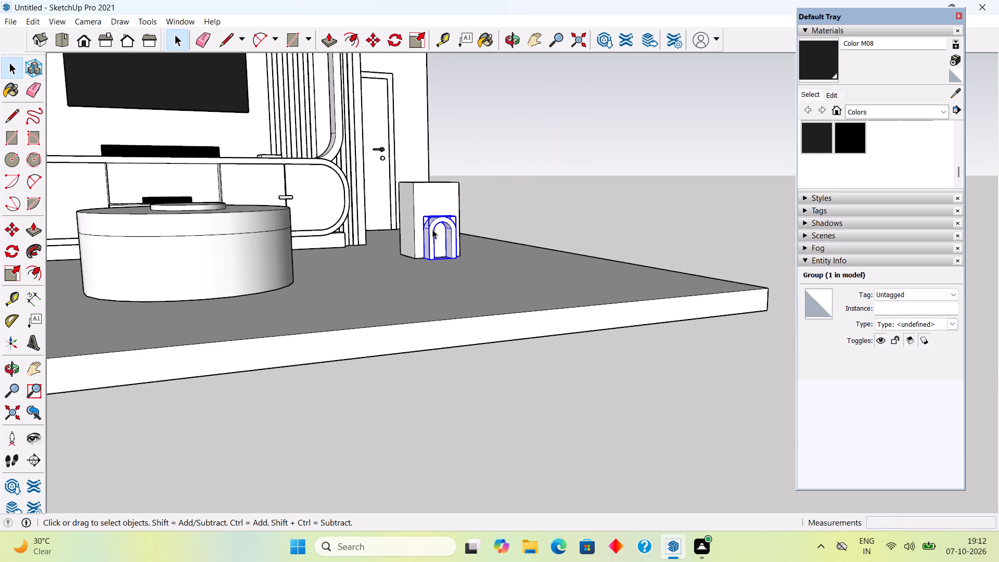
scroll(432, 229, "down", 4)
left_click(505, 182)
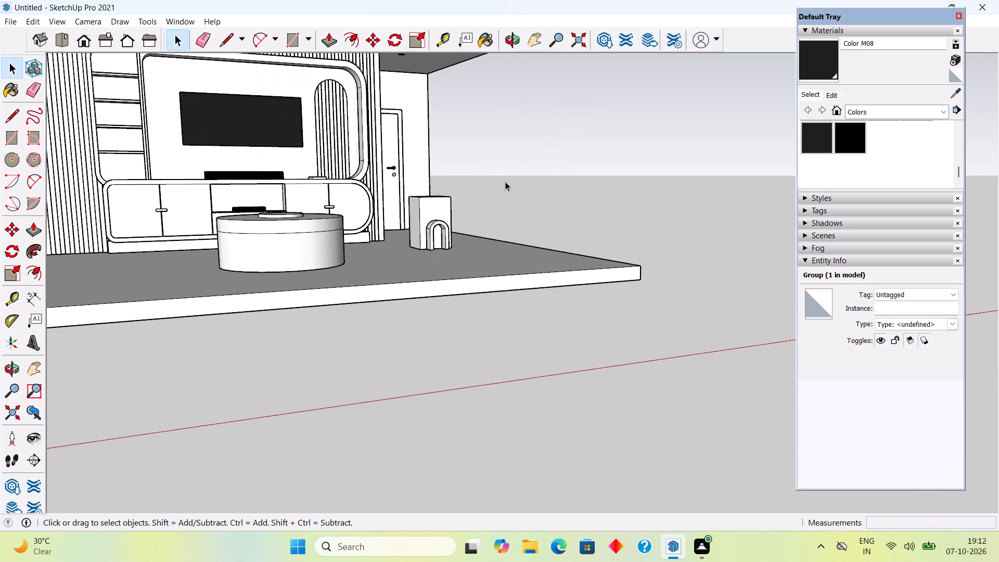
scroll(453, 218, "up", 4)
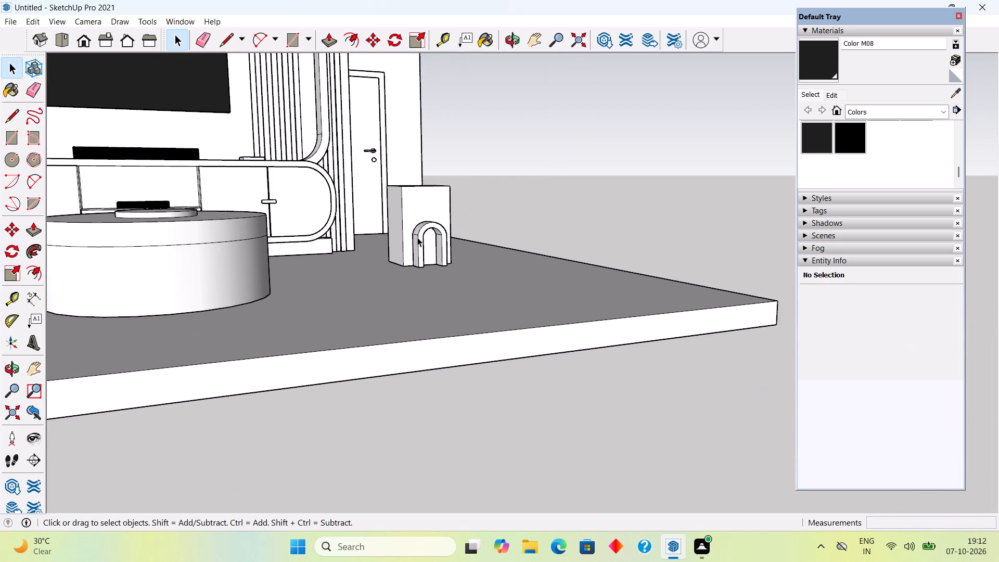
left_click(417, 237)
key("m")
left_click(417, 237)
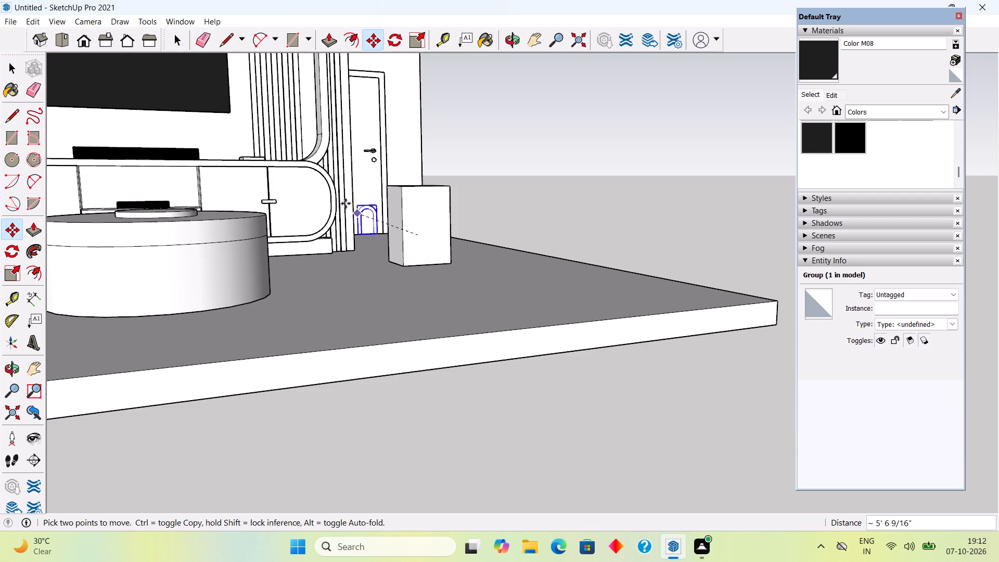
scroll(250, 120, "up", 9)
scroll(210, 108, "up", 3)
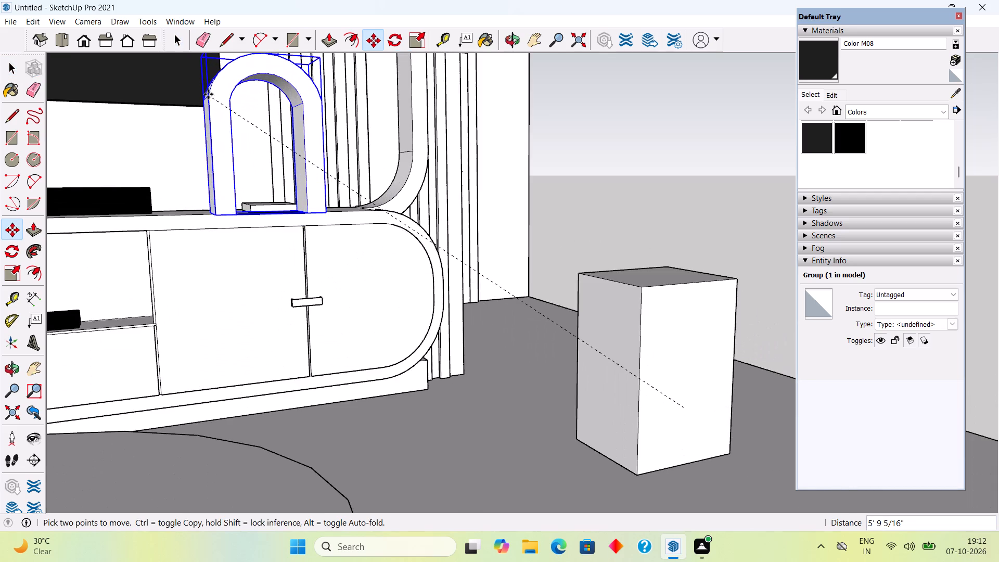
scroll(208, 94, "up", 5)
scroll(210, 95, "down", 4)
left_click(210, 95)
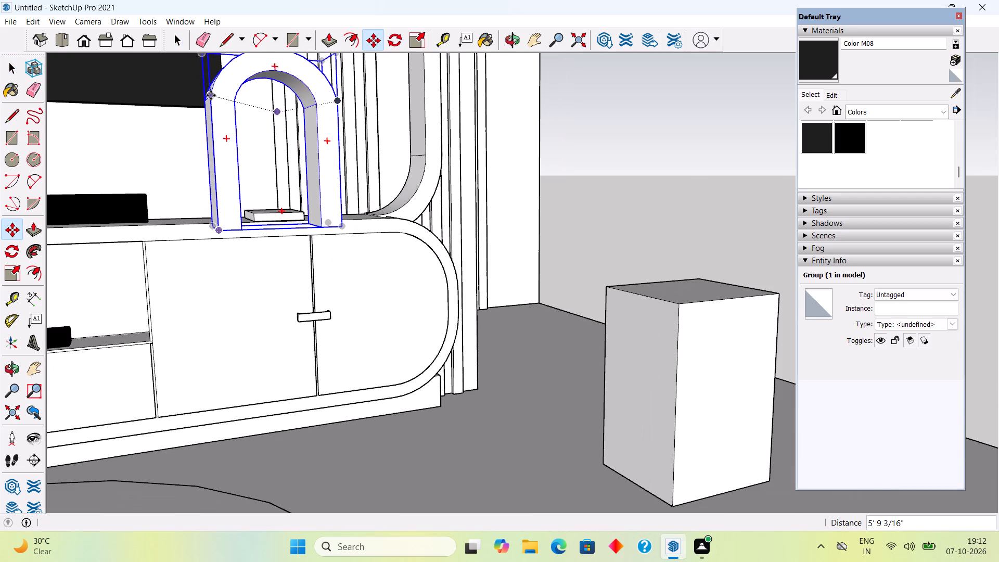
middle_click_drag(225, 132, 361, 185)
scroll(381, 201, "down", 11)
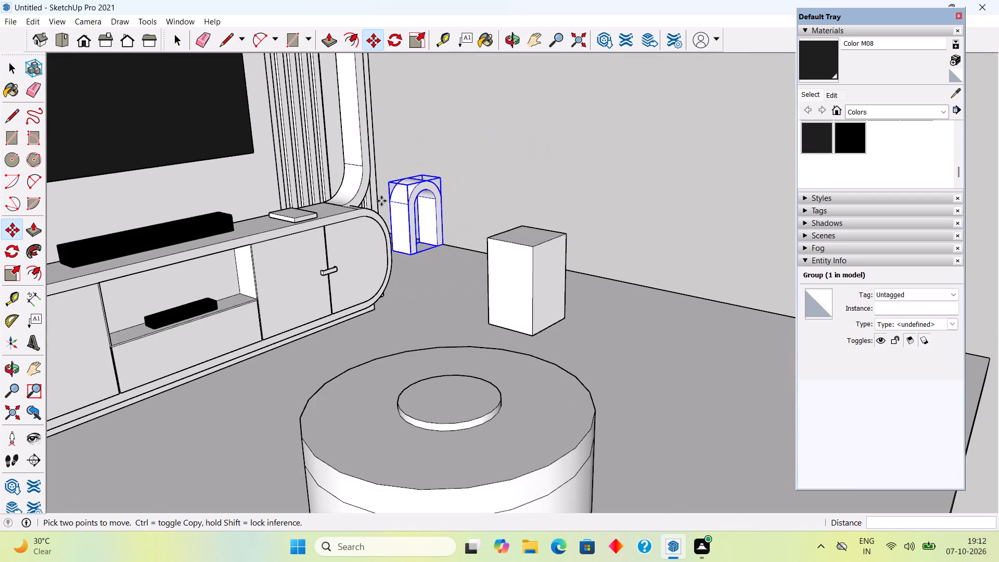
key("space")
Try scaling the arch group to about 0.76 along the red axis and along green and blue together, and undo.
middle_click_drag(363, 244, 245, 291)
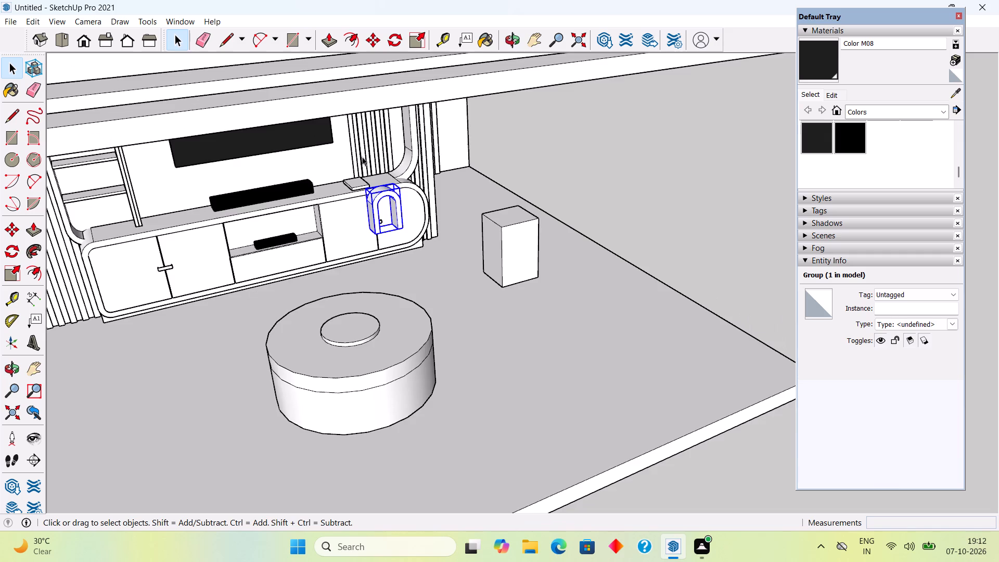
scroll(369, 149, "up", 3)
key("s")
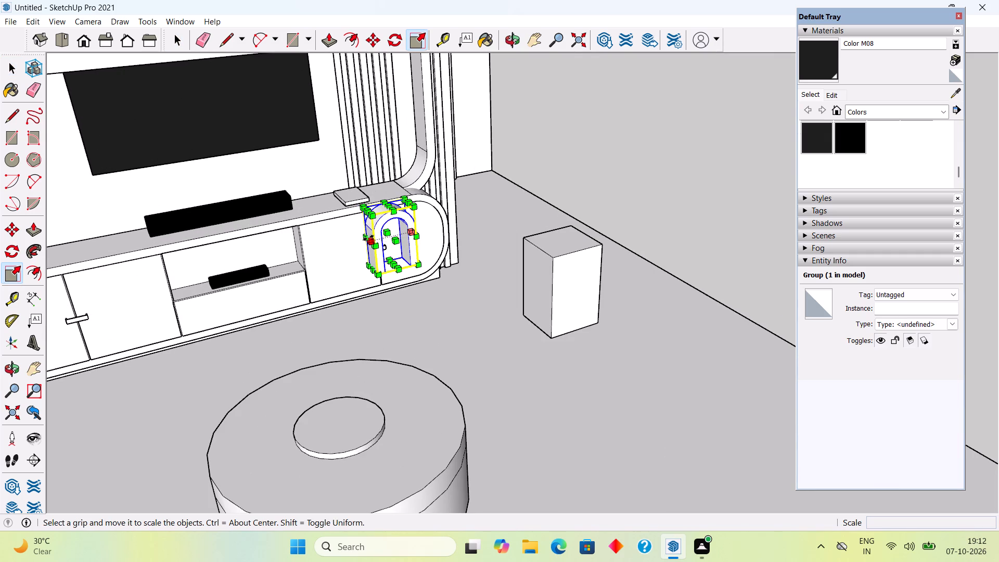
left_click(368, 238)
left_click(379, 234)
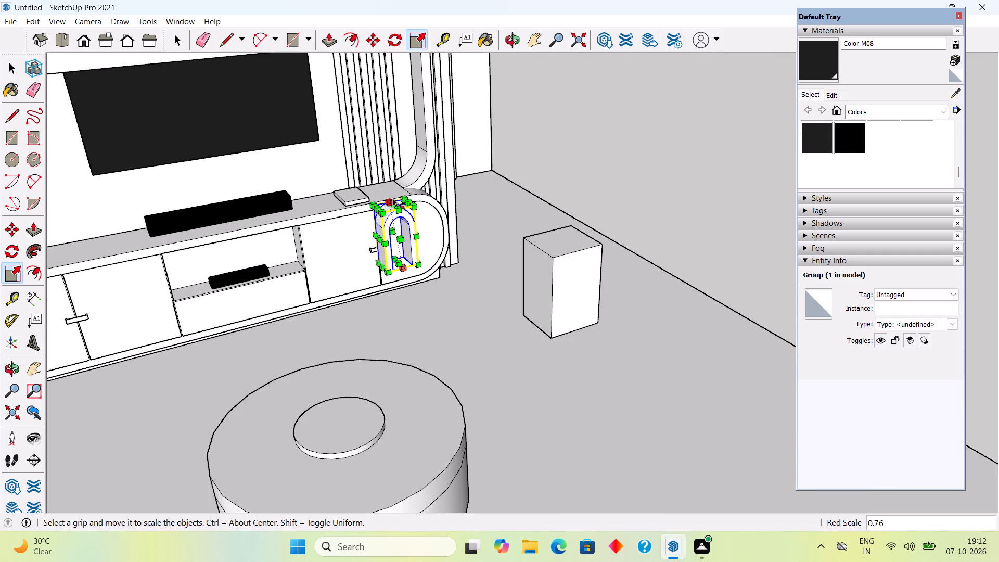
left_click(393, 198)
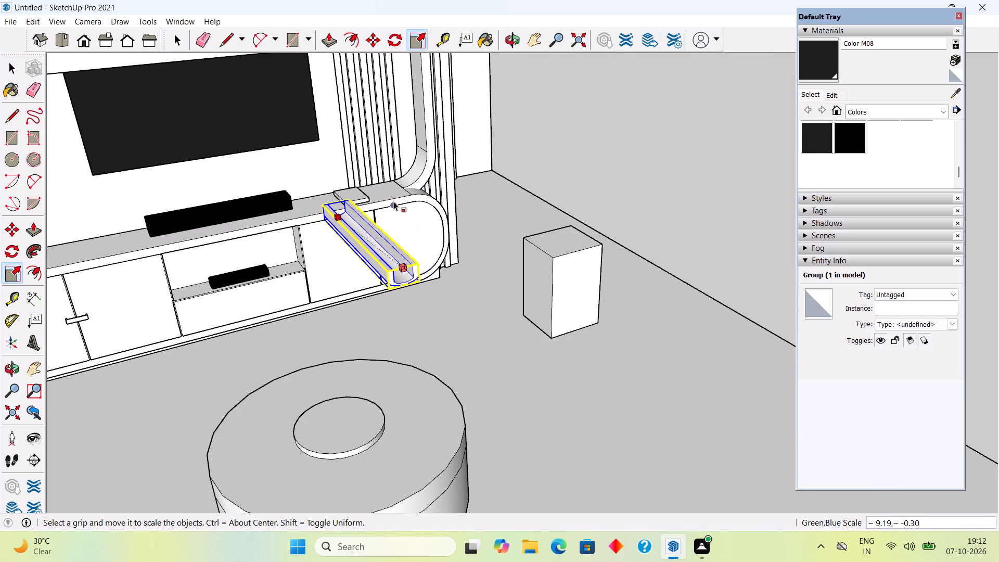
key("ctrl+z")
Scale the arch group to about 0.75 of its height and about 0.67 of its width along the red axis.
scroll(393, 201, "up", 5)
left_click(387, 214)
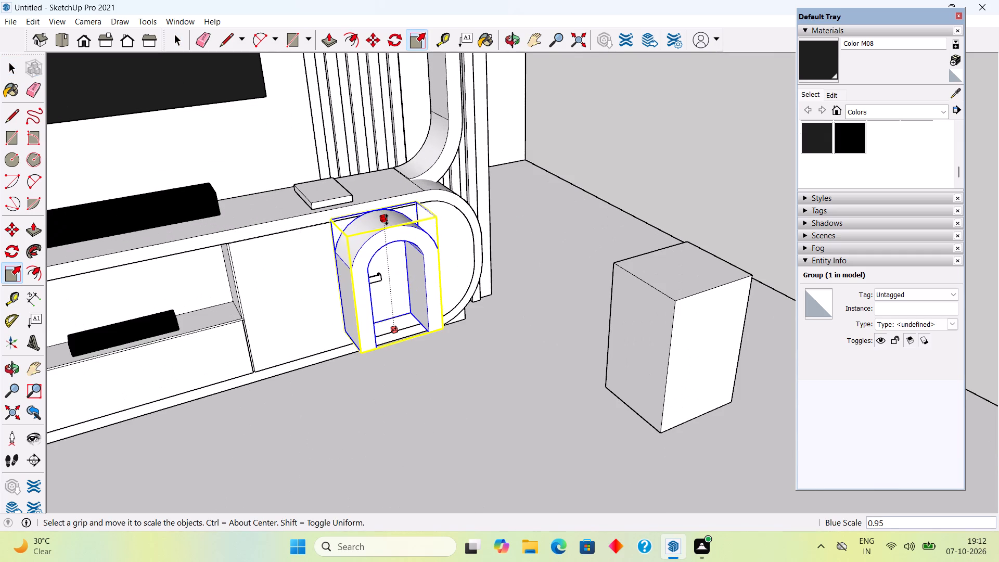
left_click(391, 244)
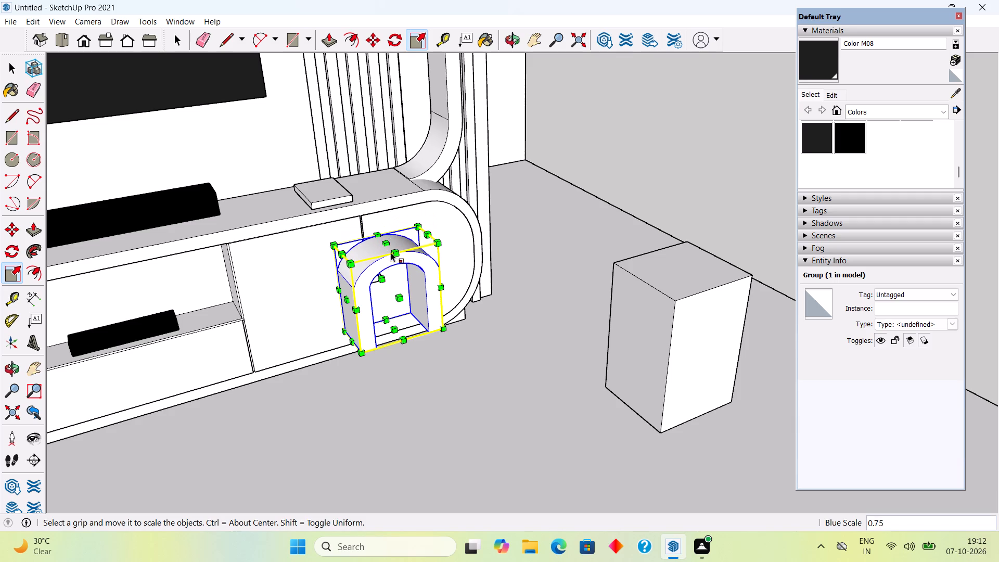
left_click(346, 302)
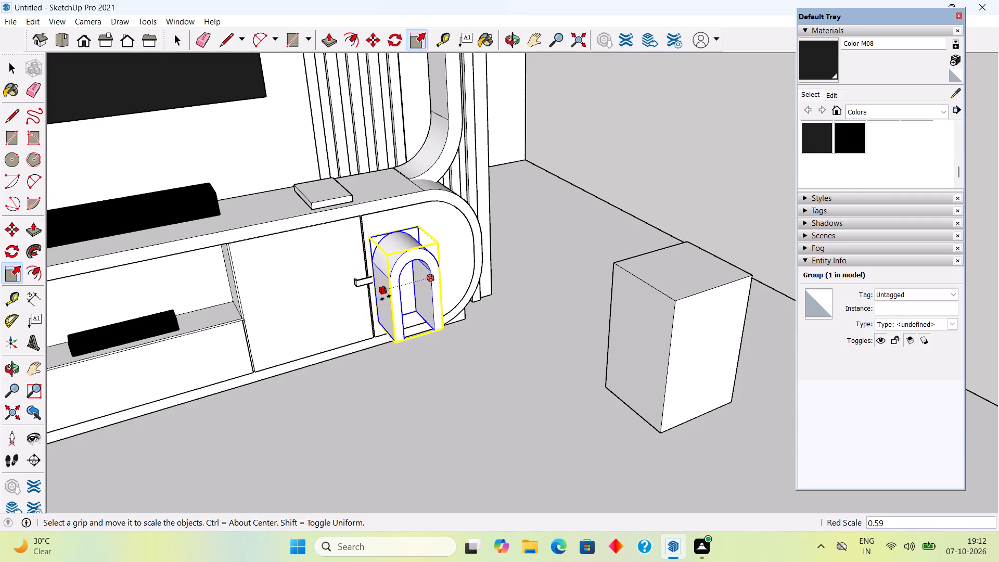
left_click(379, 301)
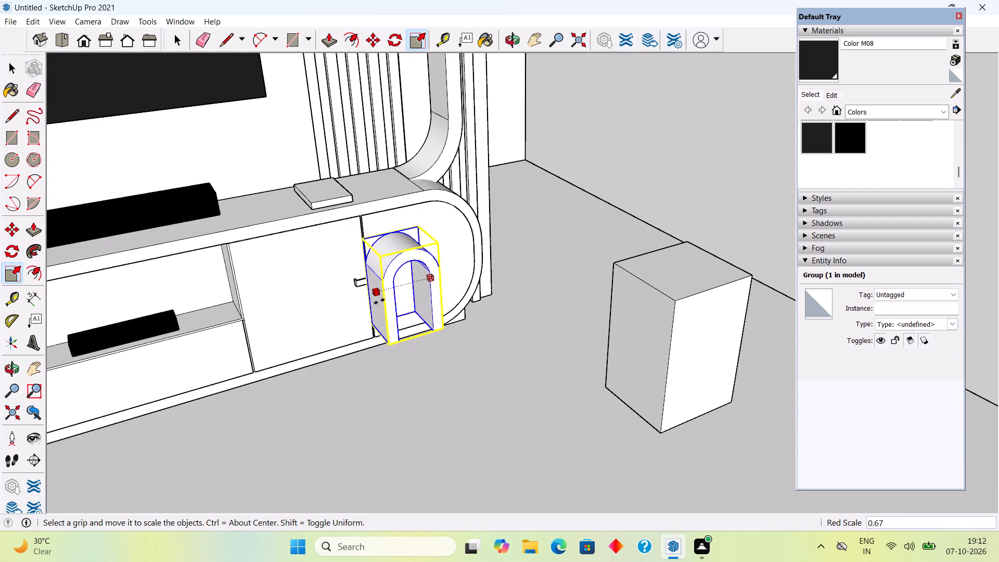
key("space")
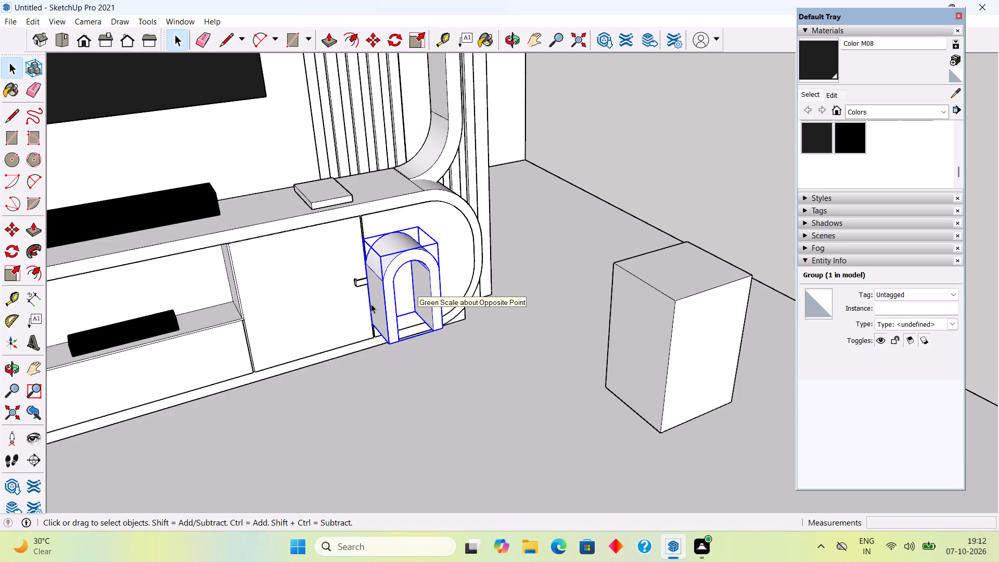
Move the arch group about 4' 3" to the small slab on the console, and shift it about 2 1/4" by its bottom corner.
left_click(392, 287)
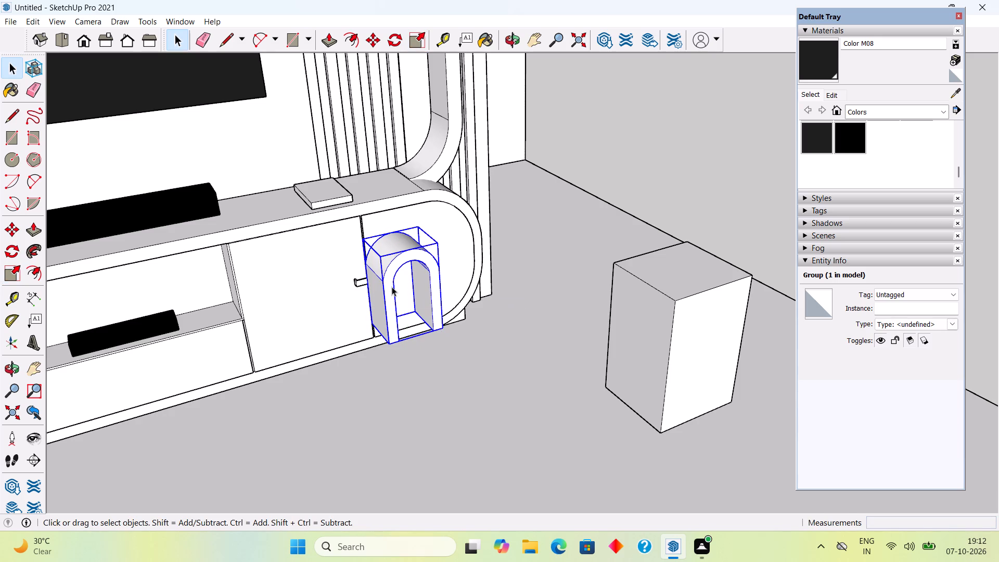
key("m")
left_click(392, 287)
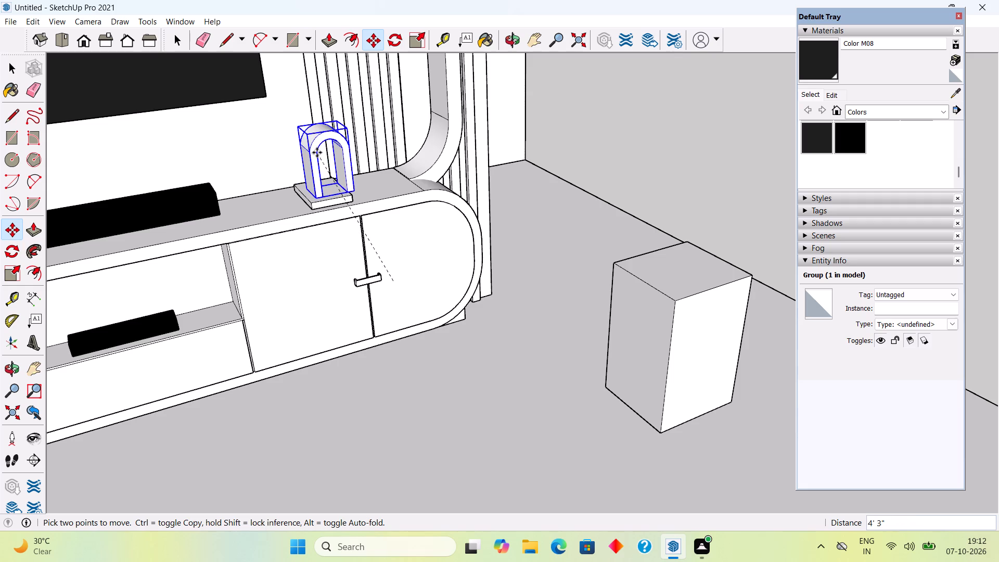
left_click(317, 152)
scroll(412, 211, "up", 10)
middle_click_drag(278, 164, 379, 144)
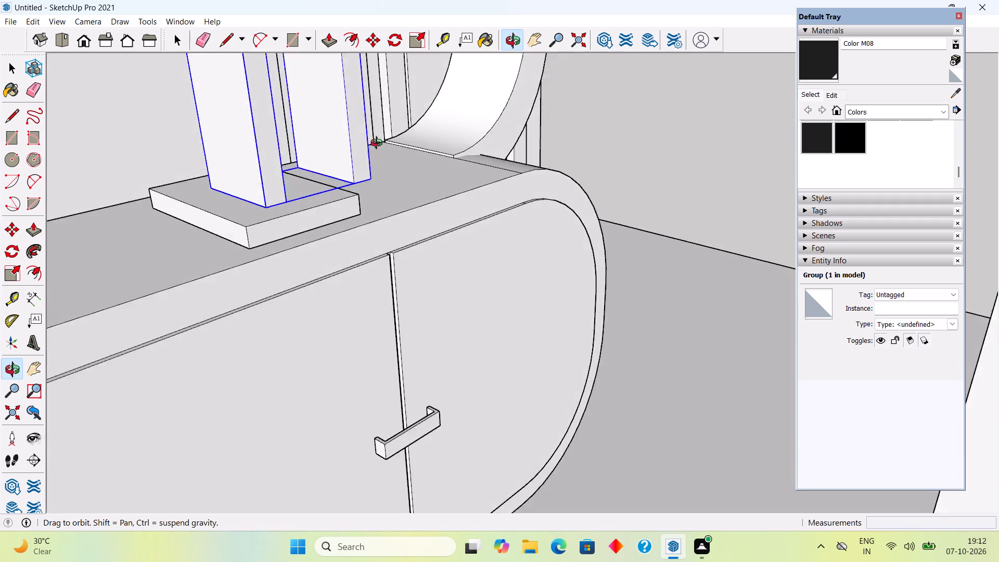
middle_click_drag(379, 144, 511, 129)
scroll(425, 174, "up", 4)
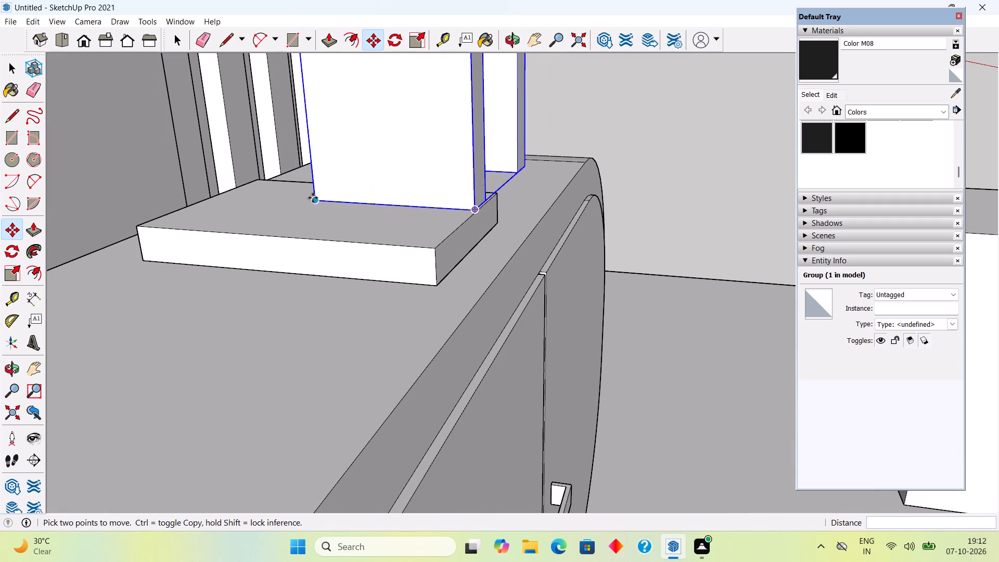
left_click(316, 199)
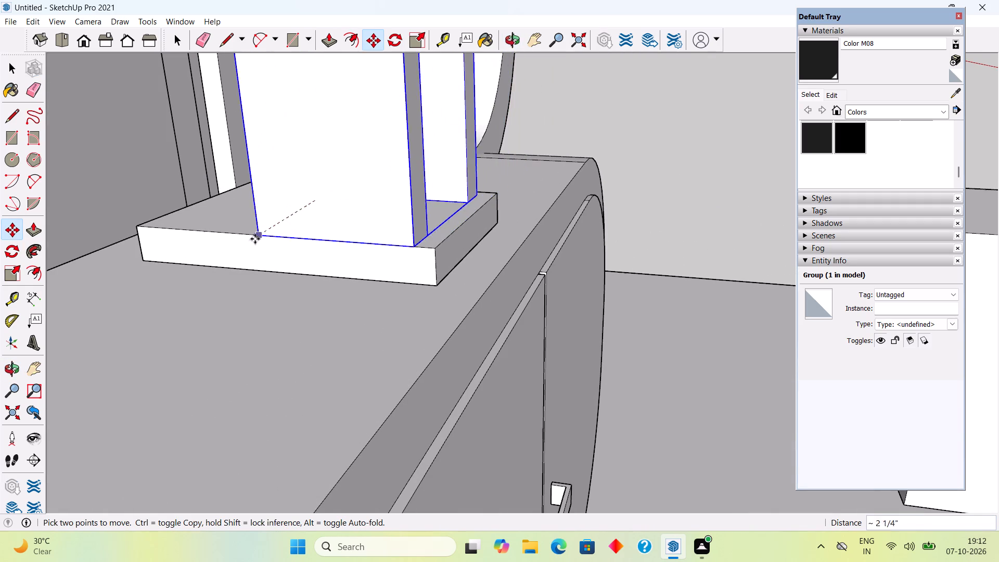
left_click(253, 240)
Move the arch group about 4" so its front bottom corner meets the slab's front top corner.
middle_click_drag(363, 238, 194, 177)
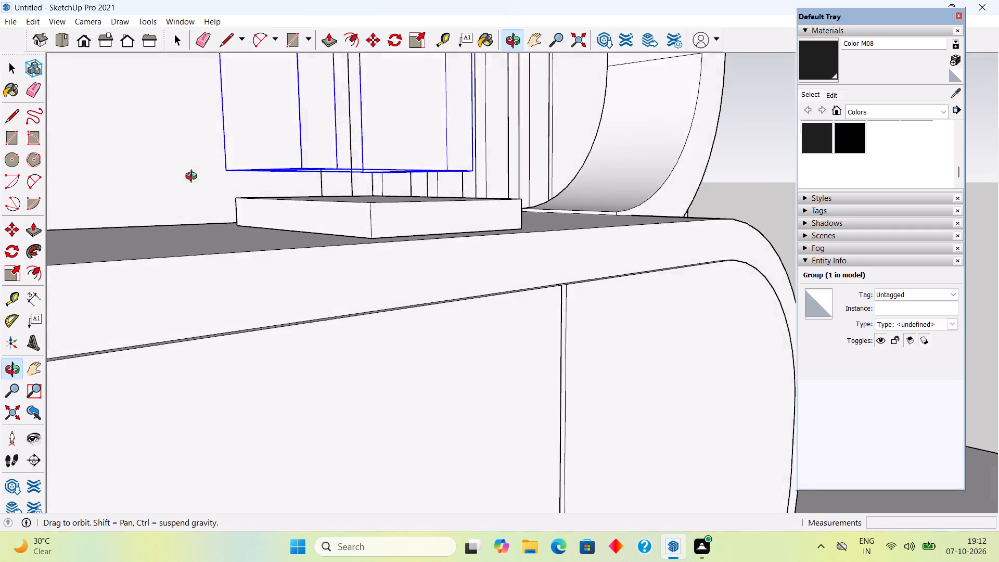
middle_click_drag(194, 177, 130, 207)
scroll(469, 180, "up", 2)
left_click(466, 173)
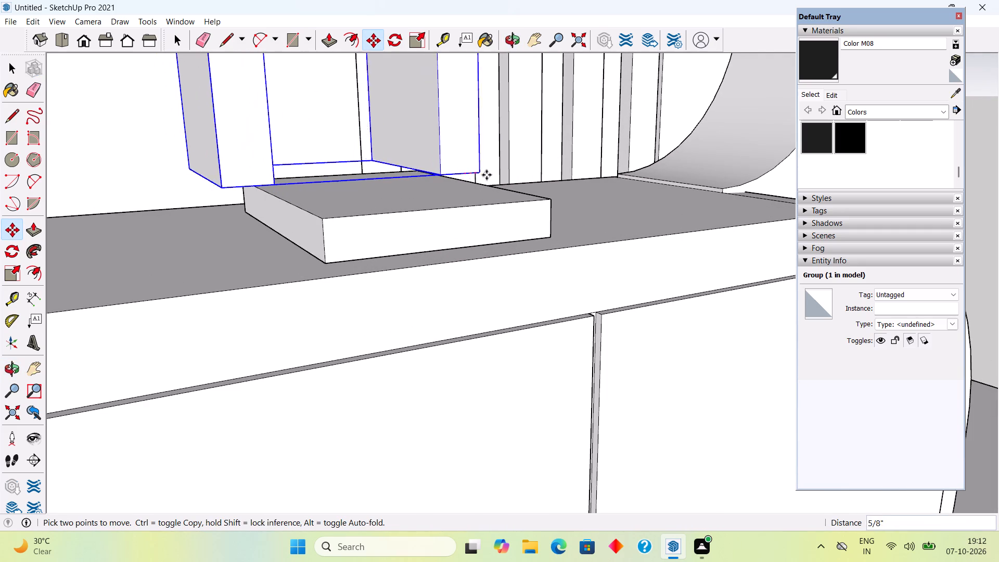
left_click(554, 196)
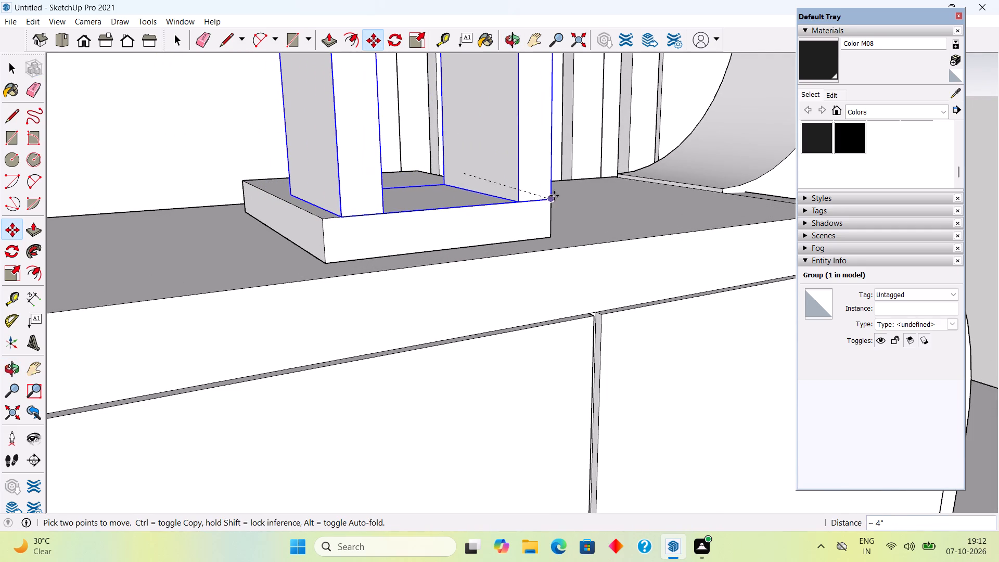
middle_click_drag(516, 199, 329, 212)
scroll(330, 212, "down", 13)
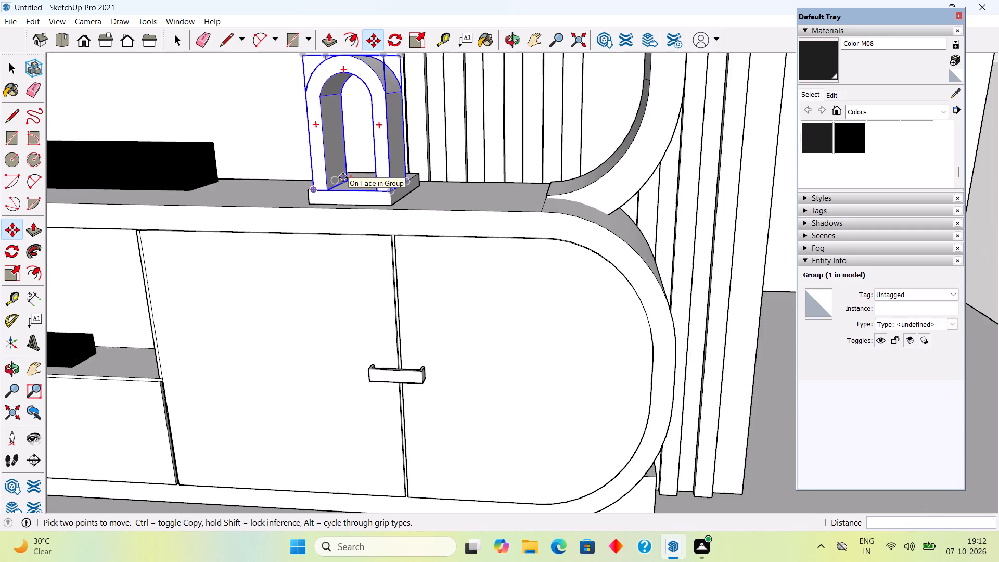
scroll(343, 177, "down", 4)
key("space")
Move the arch group inward from the slab's front corner so its legs stand back from the slab's front edge.
middle_click_drag(442, 177, 710, 222)
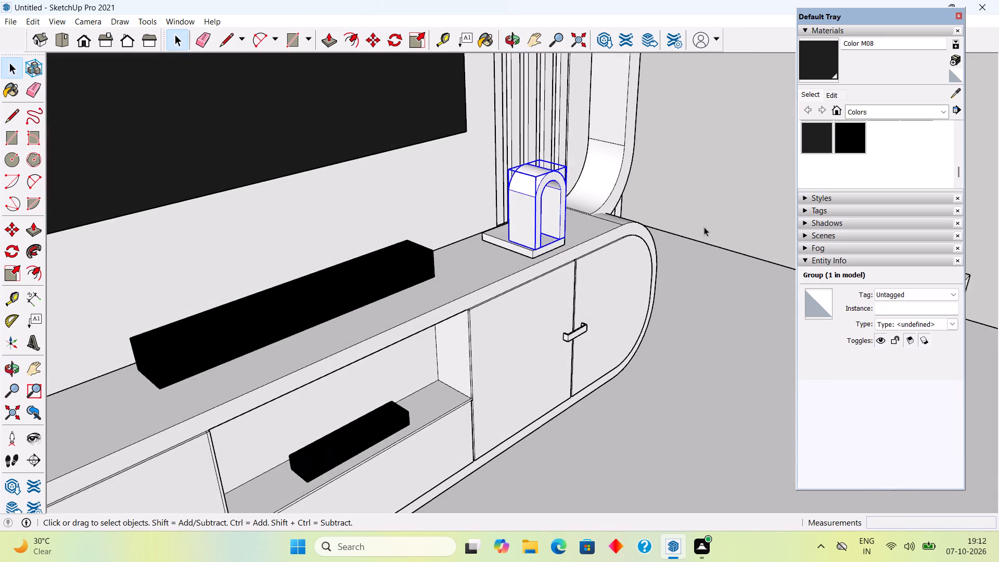
scroll(559, 240, "up", 4)
key("m")
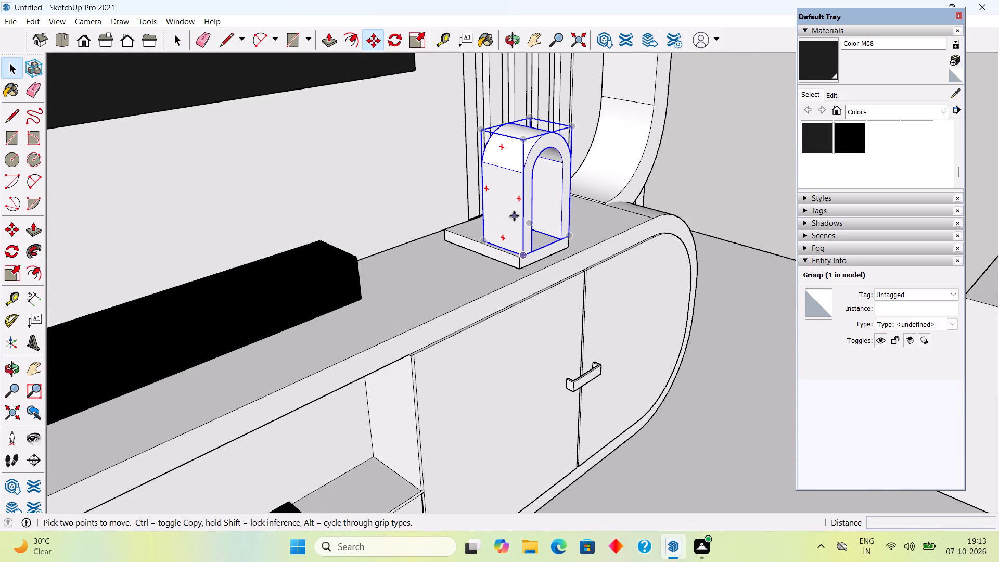
left_click(514, 216)
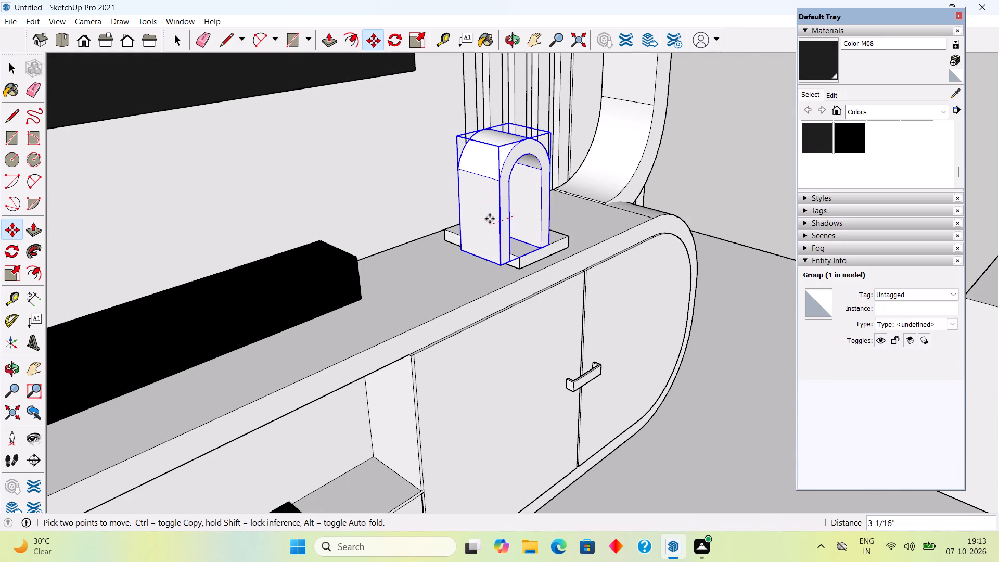
left_click(494, 212)
key("space")
scroll(494, 212, "down", 4)
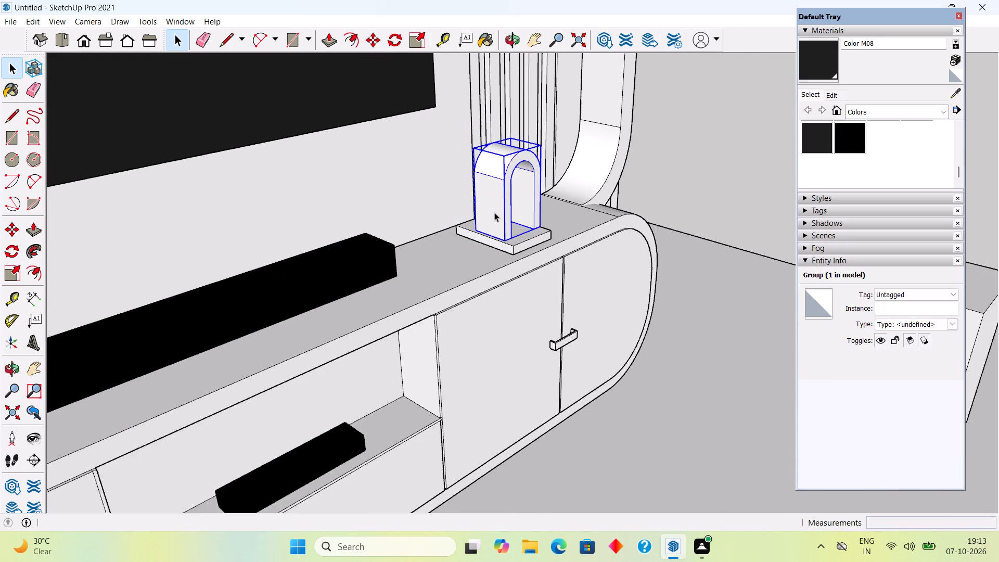
left_click(688, 184)
Open the slab group under the arch and pull its right side face out about 7/8" and its front face about 1 5/16".
middle_click_drag(600, 202, 393, 208)
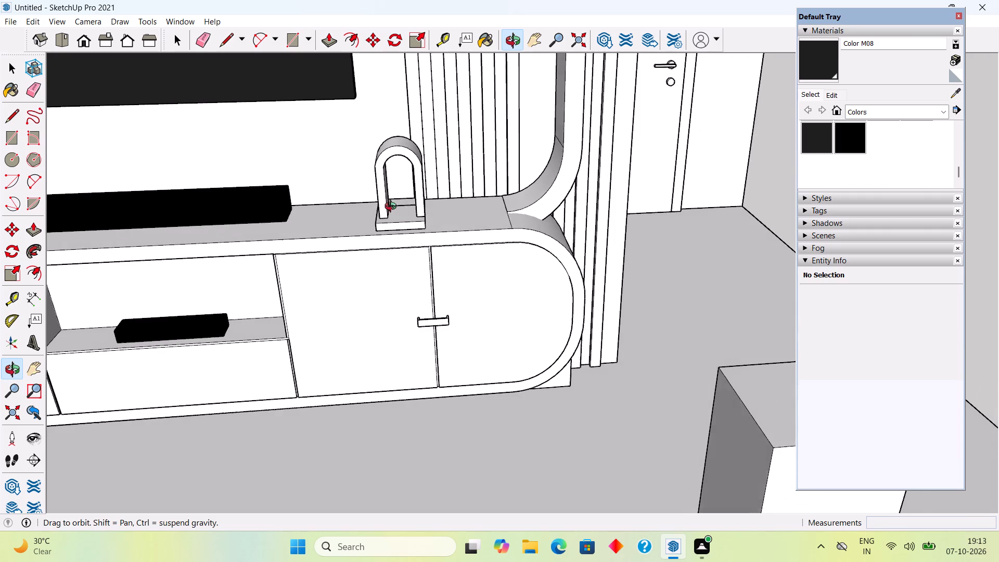
middle_click_drag(393, 208, 390, 209)
scroll(421, 194, "up", 4)
left_click(400, 236)
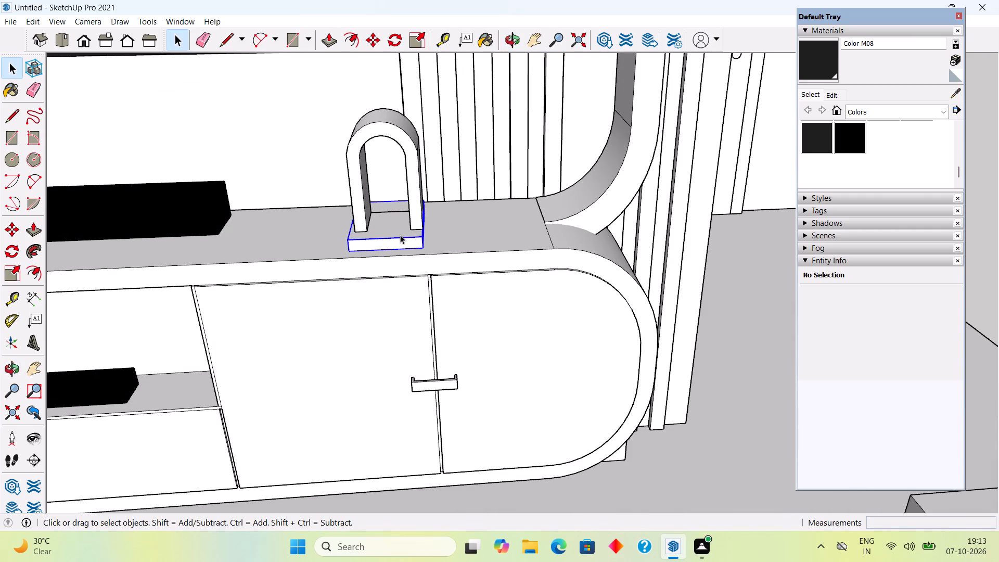
scroll(400, 235, "up", 6)
middle_click_drag(444, 244, 337, 229)
scroll(358, 197, "up", 3)
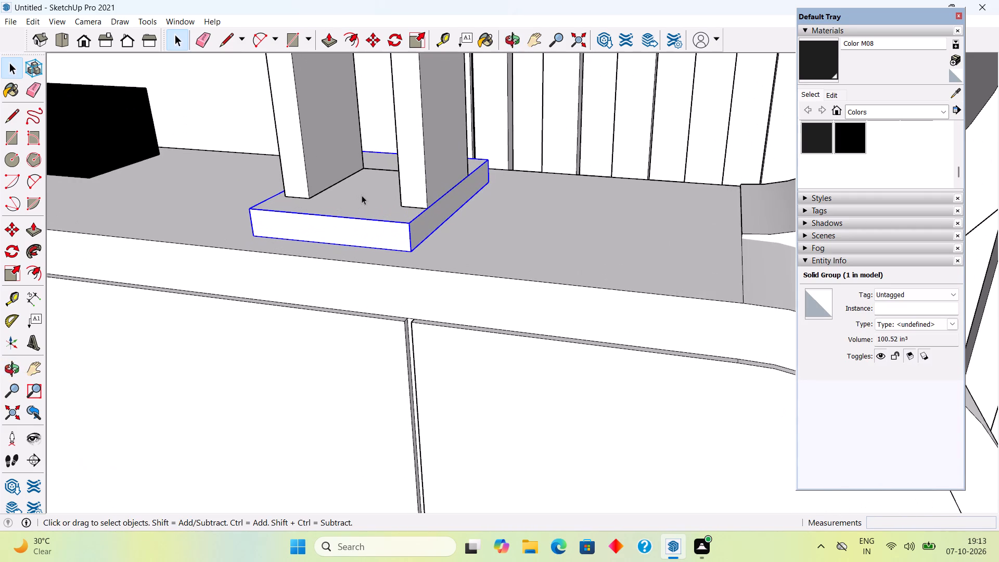
triple_click(364, 237)
key("m")
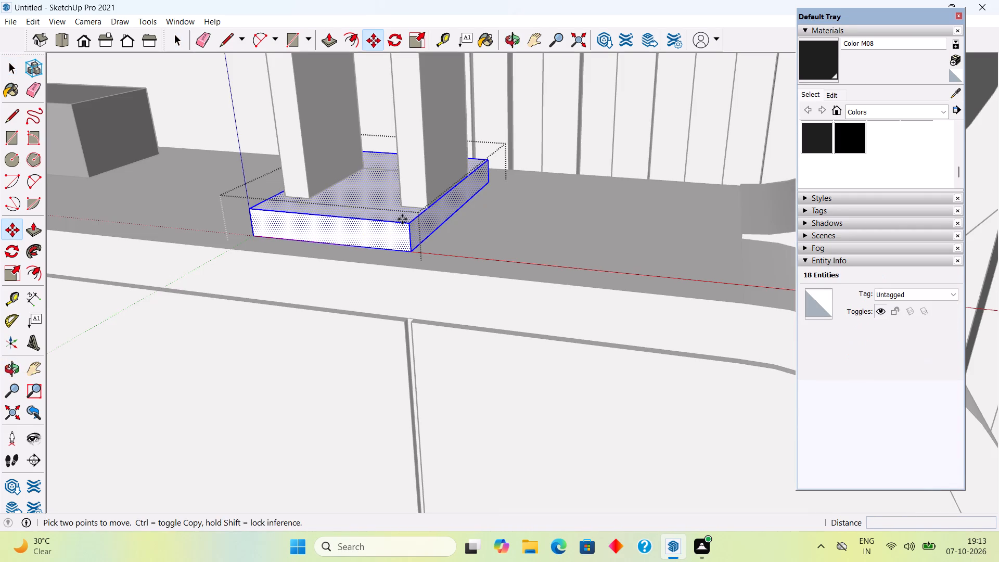
key("space")
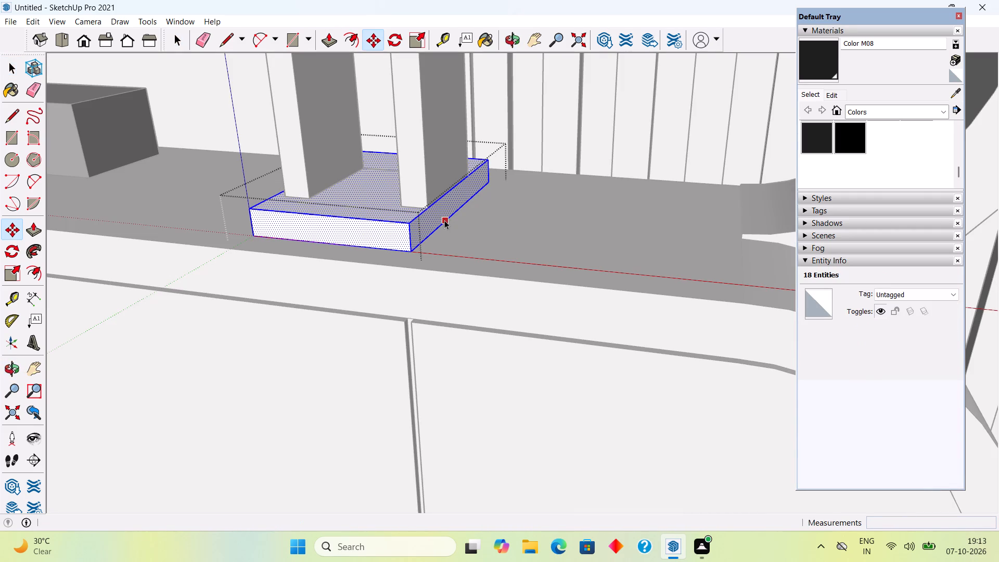
type("P")
left_click(444, 220)
left_click(463, 217)
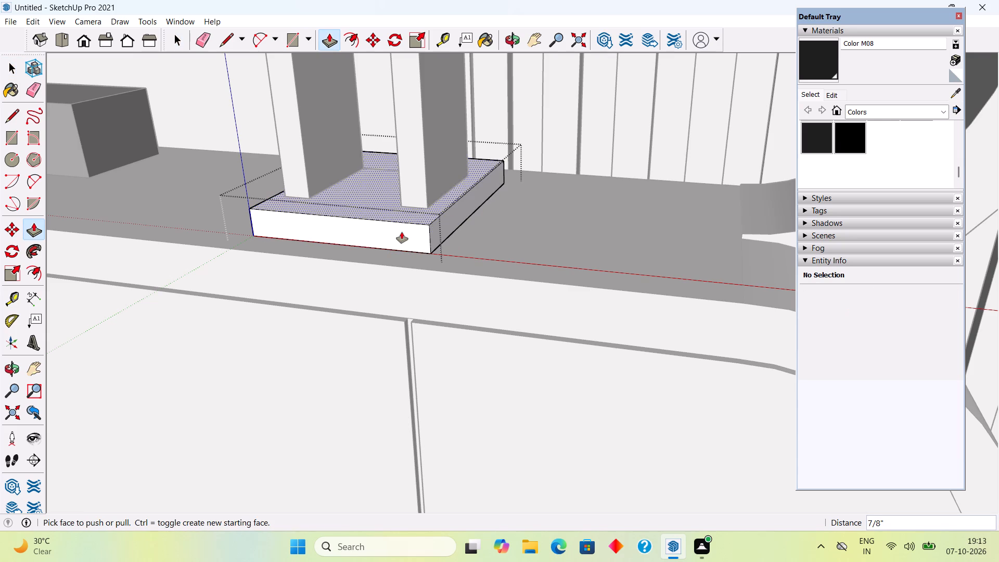
left_click(402, 232)
left_click(390, 245)
Pull the slab's left side face slightly outward and close the slab group.
middle_click_drag(355, 204, 553, 199)
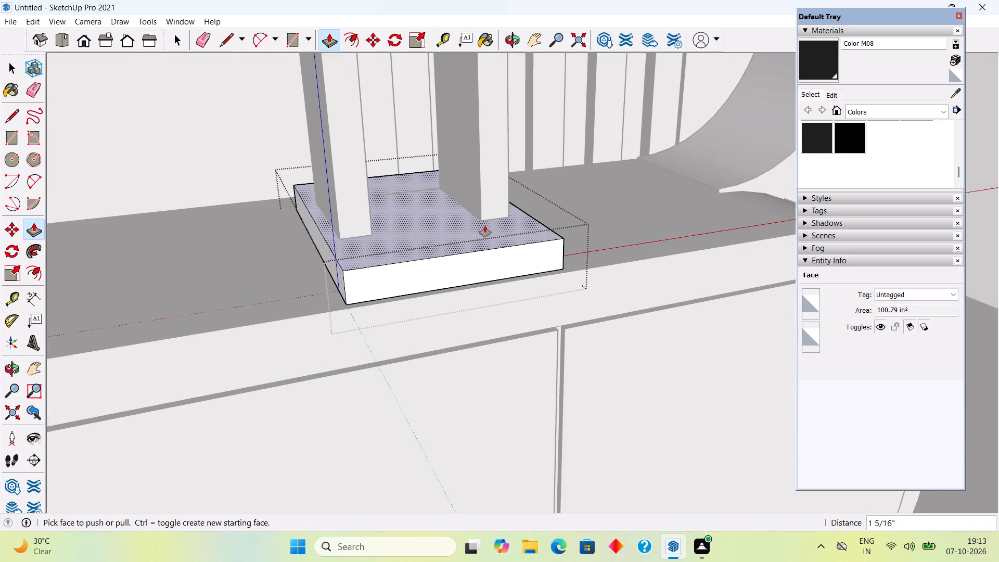
left_click(337, 274)
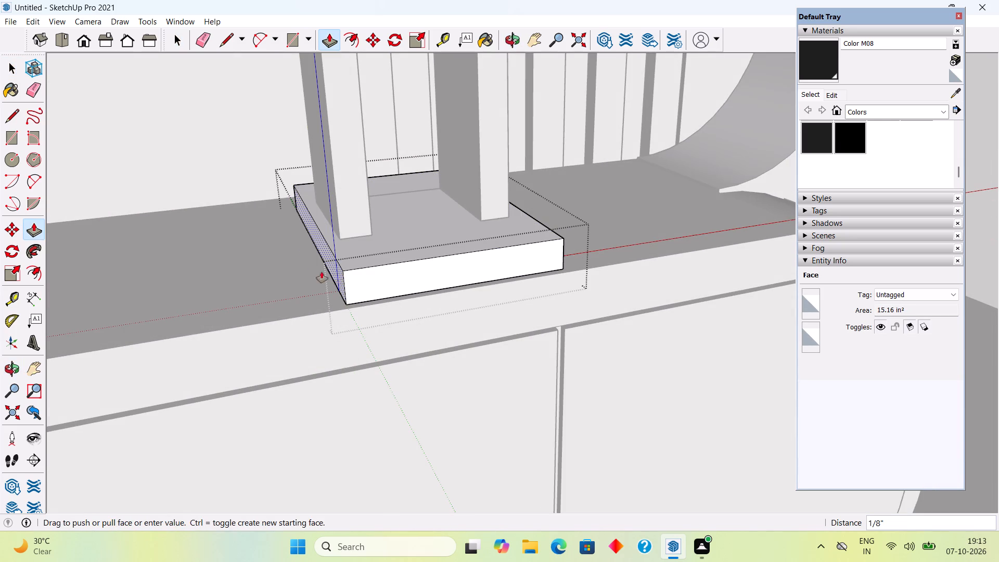
left_click(317, 271)
key("space")
scroll(317, 271, "down", 13)
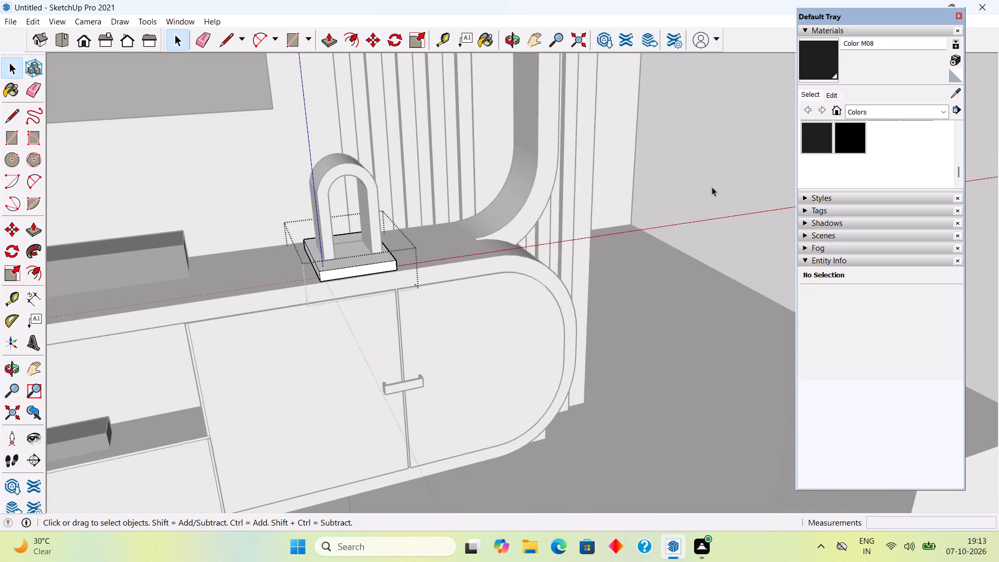
left_click(712, 187)
Paint the arch on the console black with Color M09.
middle_click_drag(405, 242, 343, 206)
scroll(343, 206, "down", 10)
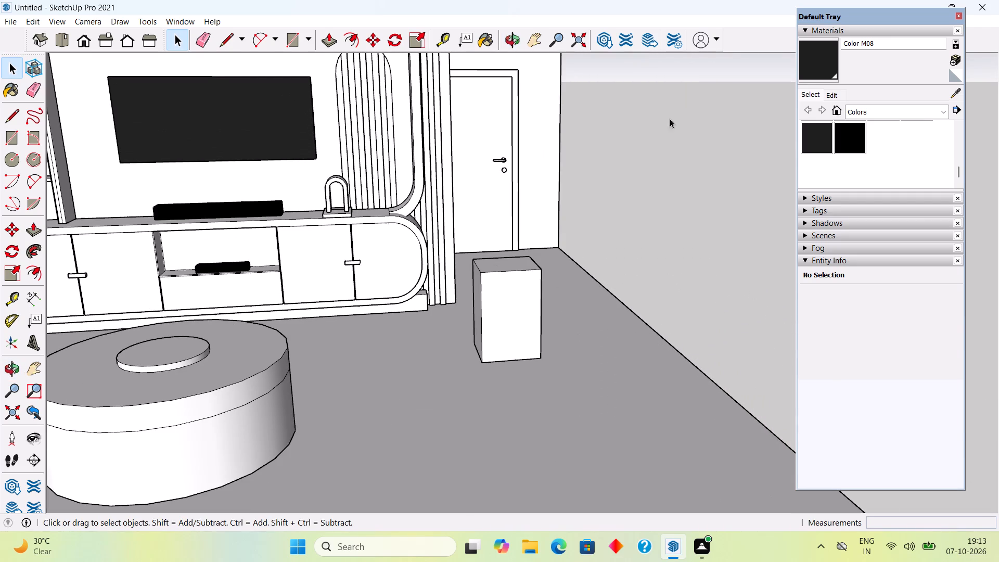
left_click(851, 137)
scroll(354, 174, "up", 5)
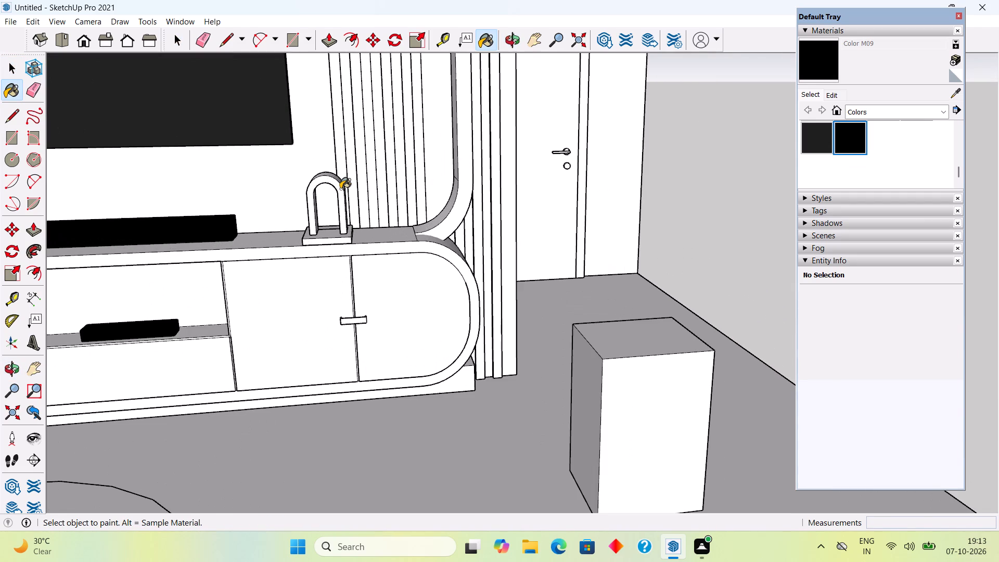
left_click(340, 189)
scroll(340, 189, "down", 4)
key("space")
scroll(941, 246, "down", 5)
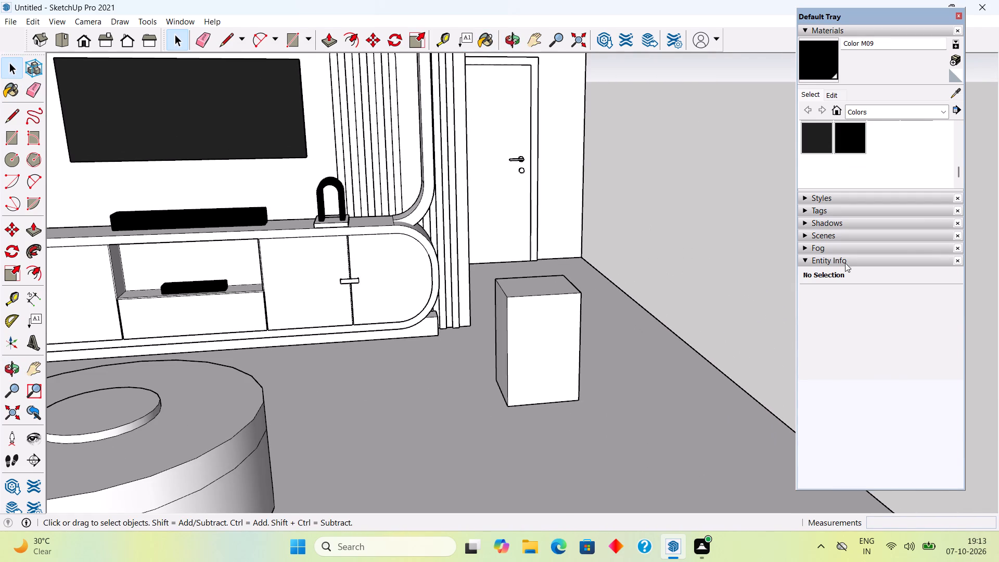
Delete the tall box standing on the floor near the door.
scroll(581, 257, "down", 12)
scroll(431, 258, "up", 5)
middle_click_drag(637, 172, 615, 126)
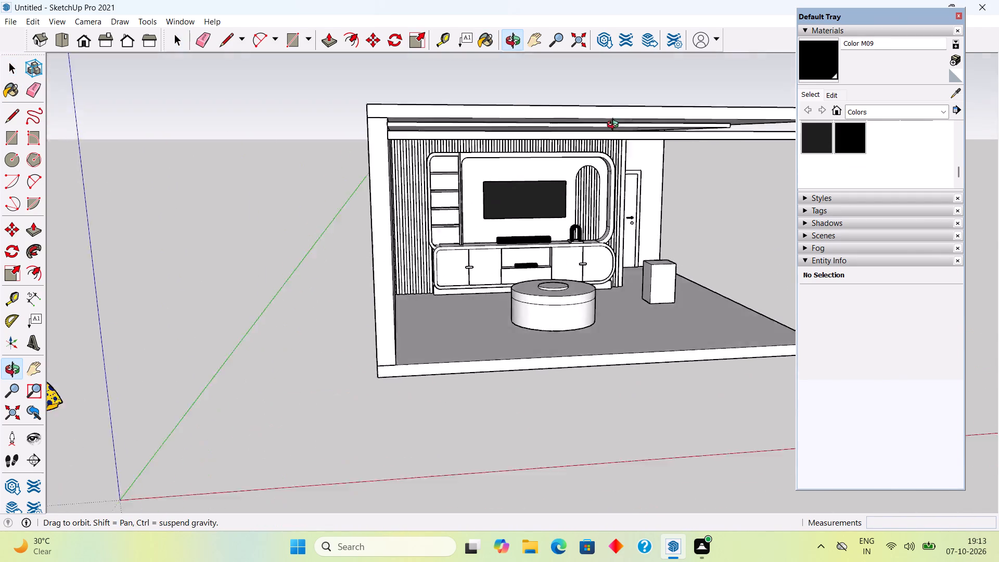
middle_click_drag(615, 126, 600, 105)
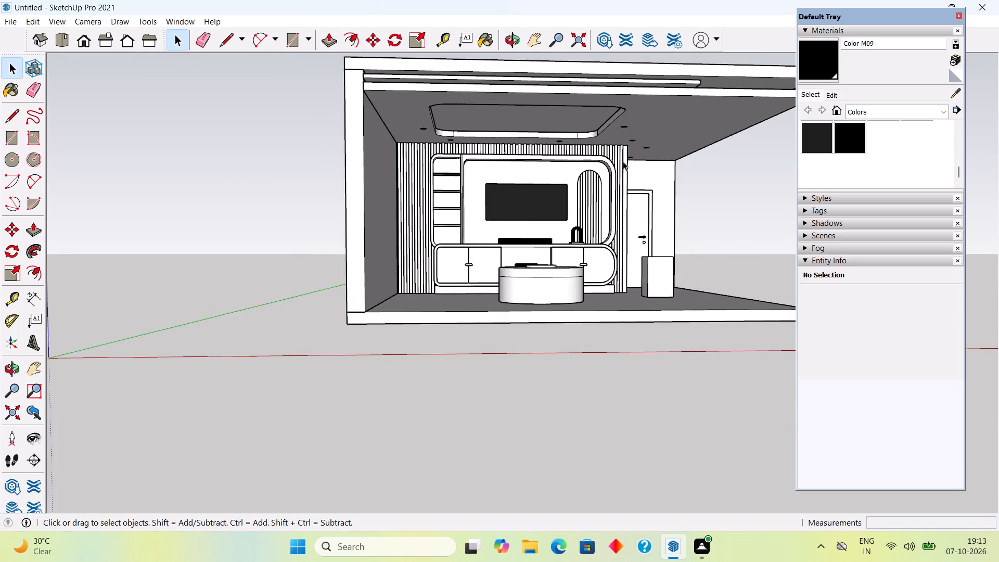
scroll(627, 167, "up", 4)
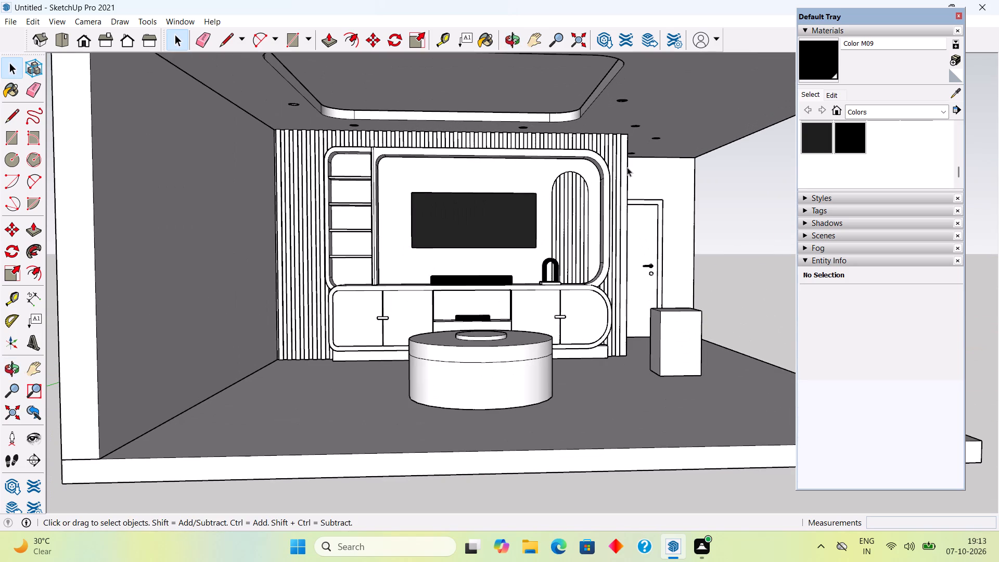
left_click(654, 348)
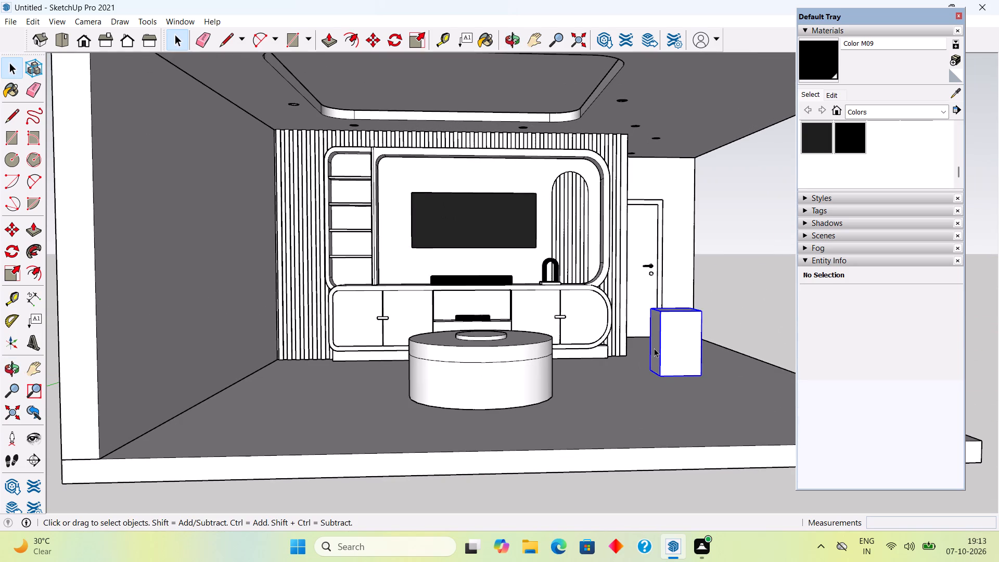
key("Delete")
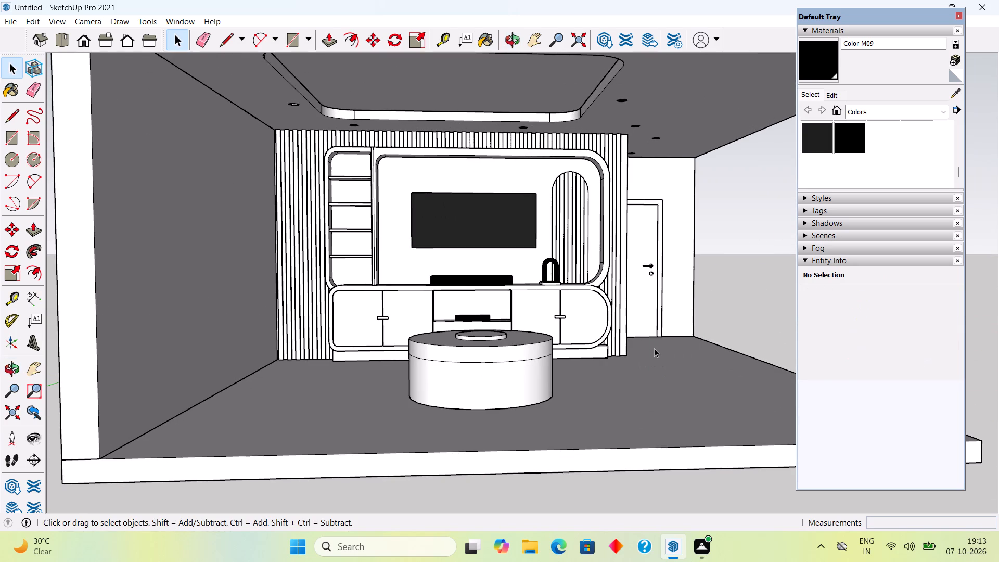
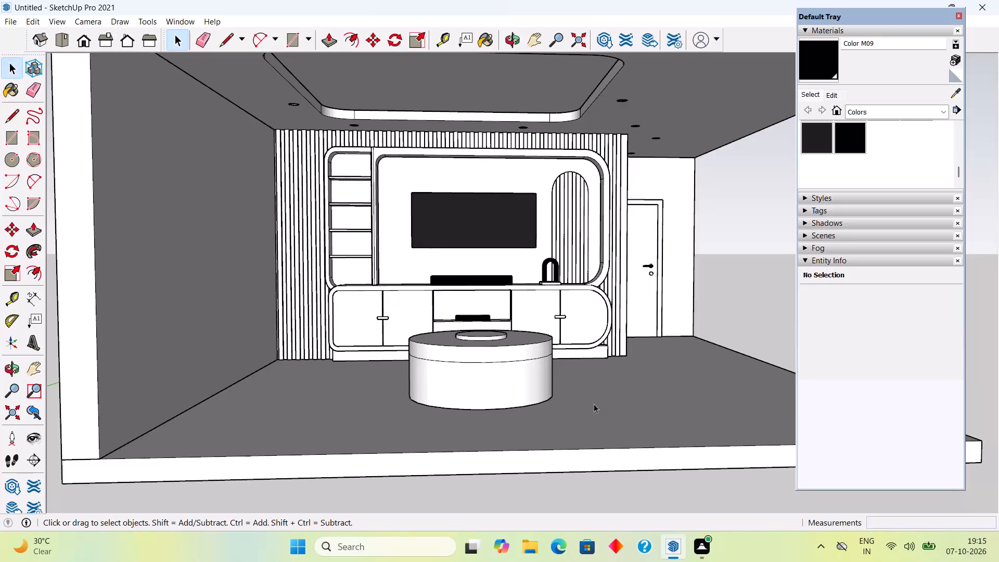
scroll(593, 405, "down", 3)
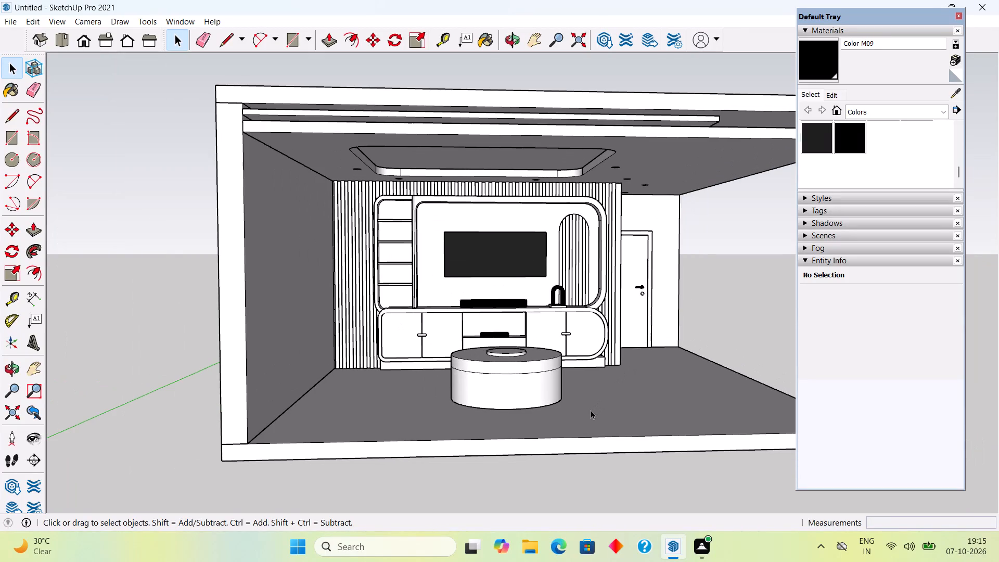
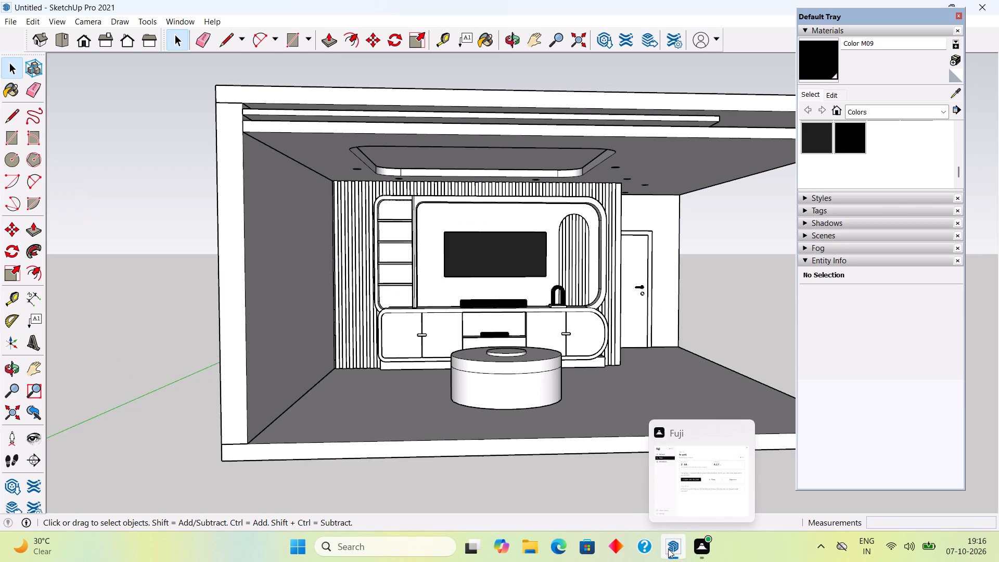
Examine the living room model from the front, side, above and below.
scroll(479, 275, "down", 7)
scroll(785, 310, "up", 7)
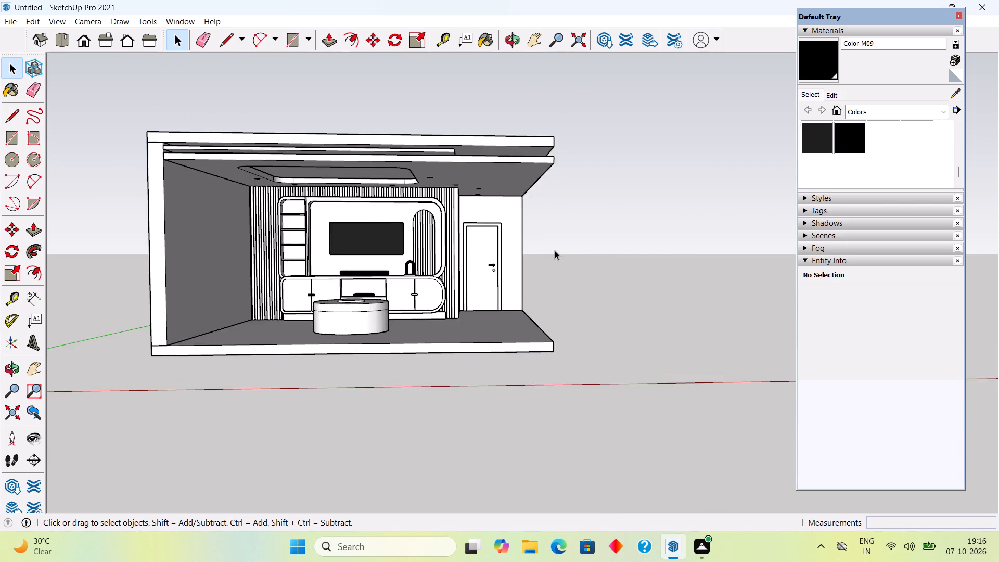
scroll(555, 250, "up", 3)
scroll(549, 249, "down", 6)
middle_click_drag(312, 184, 255, 176)
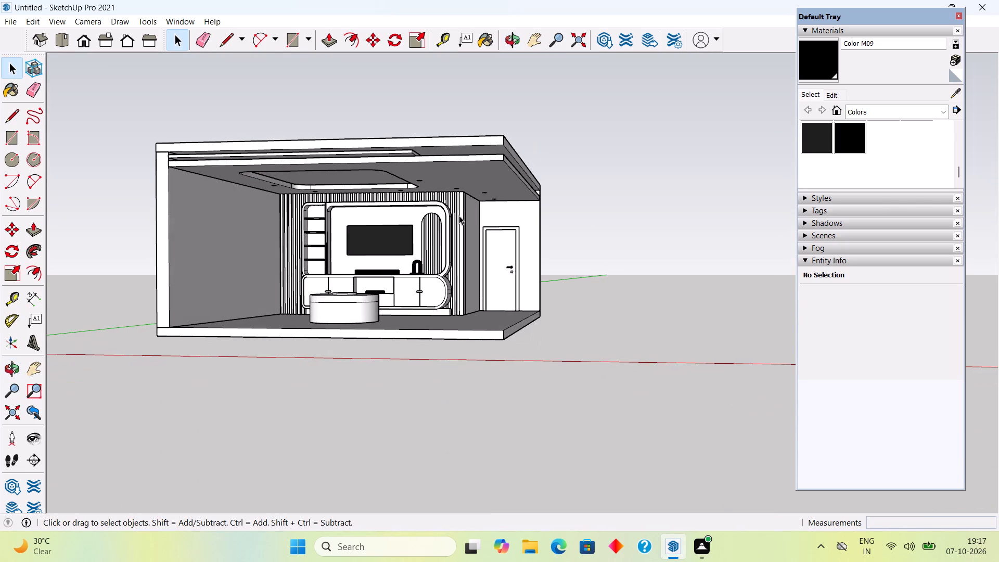
middle_click_drag(460, 216, 396, 161)
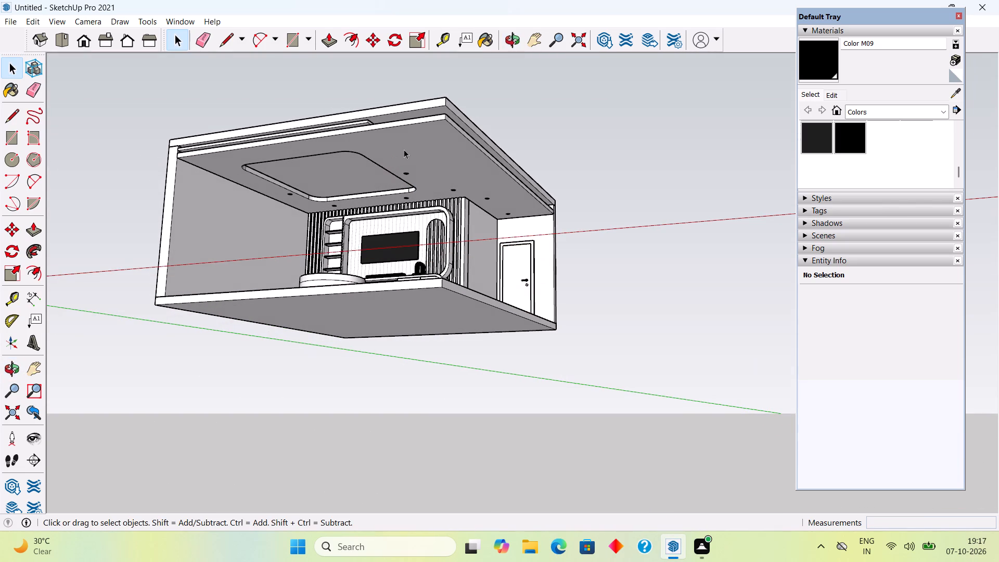
middle_click_drag(403, 190, 441, 298)
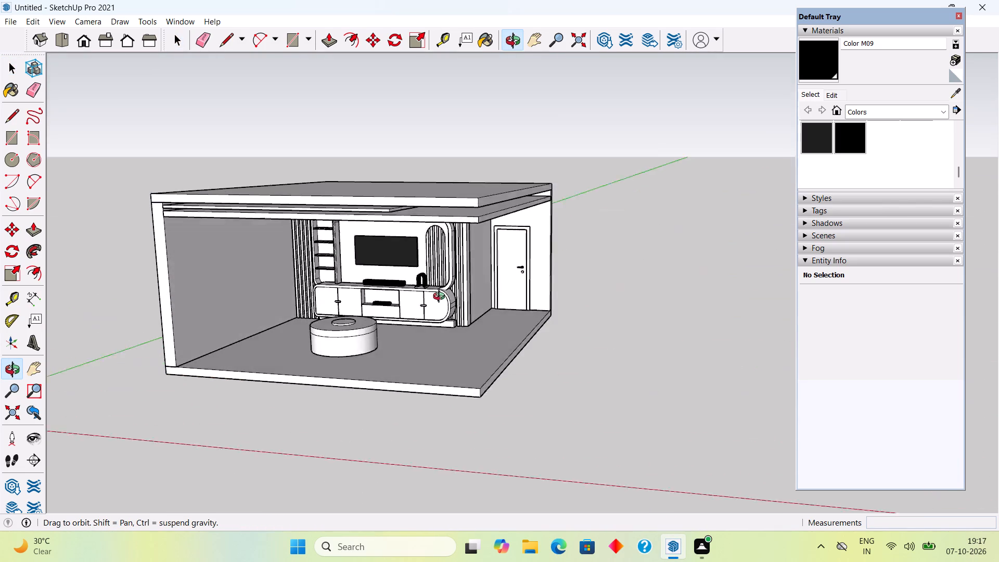
middle_click_drag(441, 298, 456, 313)
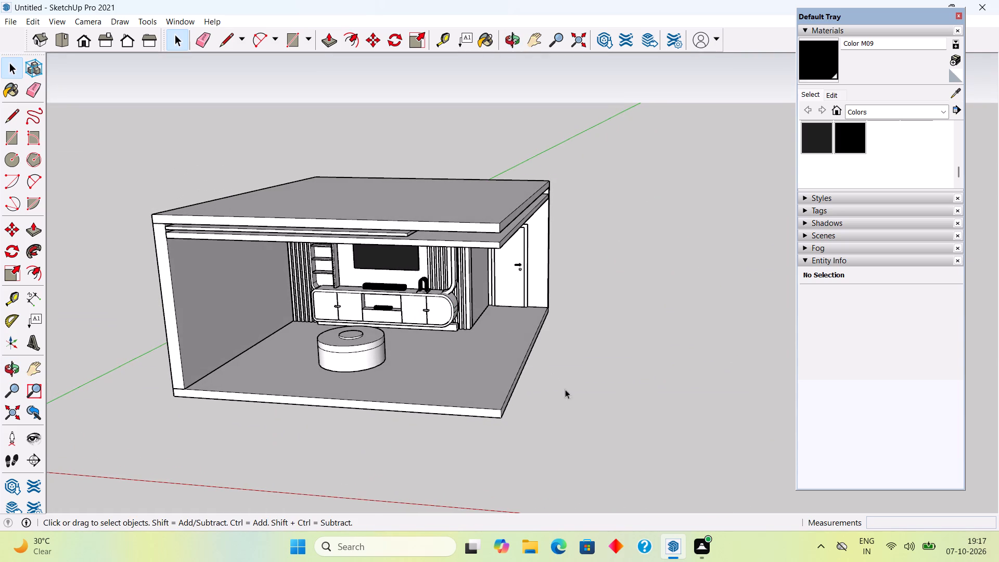
scroll(608, 429, "up", 1)
middle_click_drag(489, 294, 499, 267)
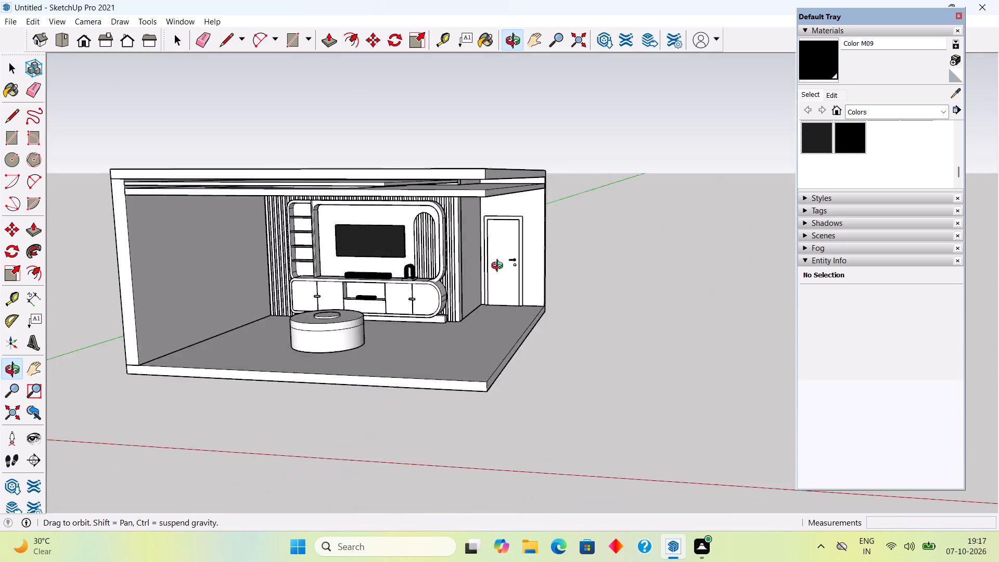
middle_click_drag(499, 267, 598, 245)
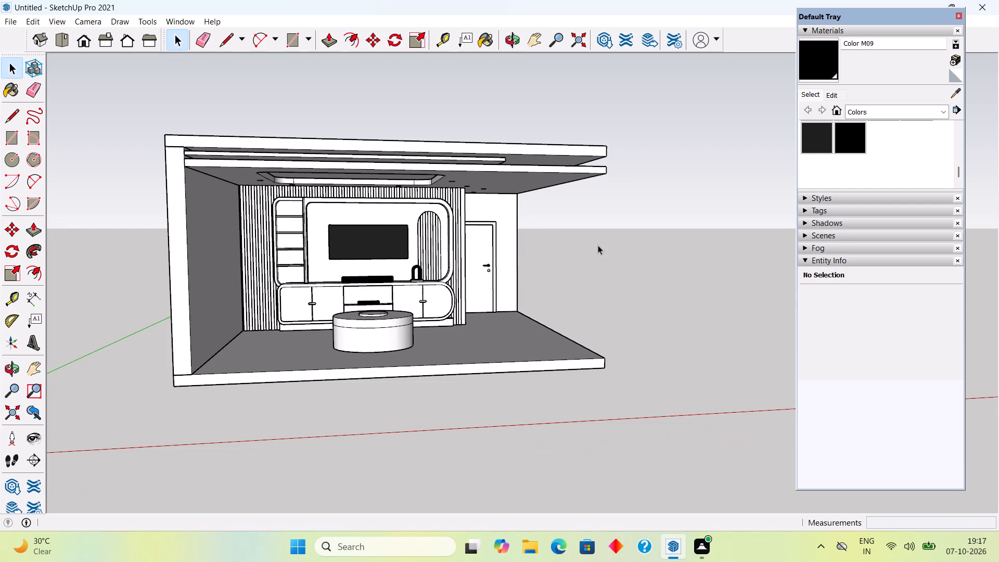
Delete the round coffee table group in front of the TV console.
scroll(290, 229, "up", 5)
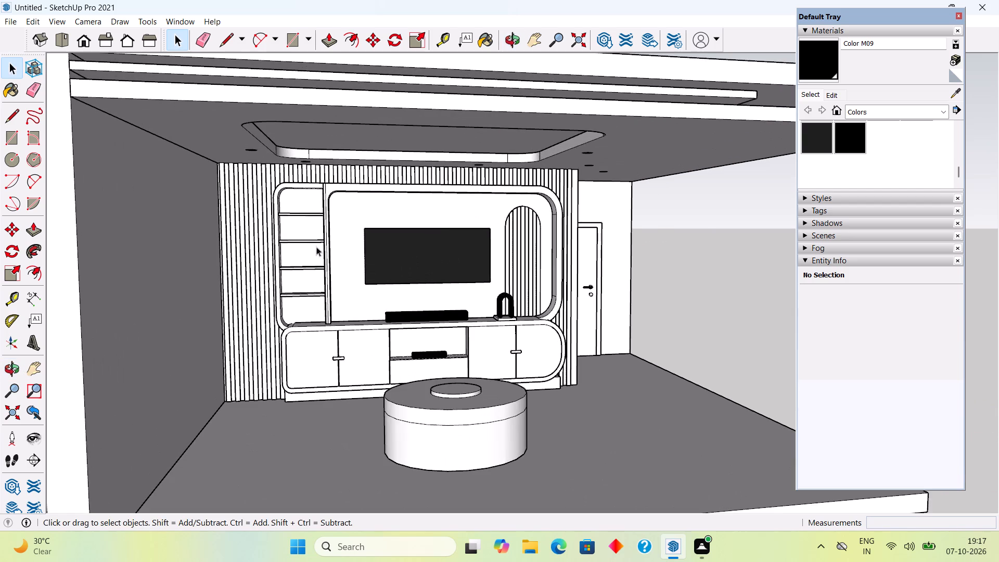
middle_click_drag(322, 247, 300, 254)
scroll(300, 254, "down", 2)
scroll(483, 383, "up", 4)
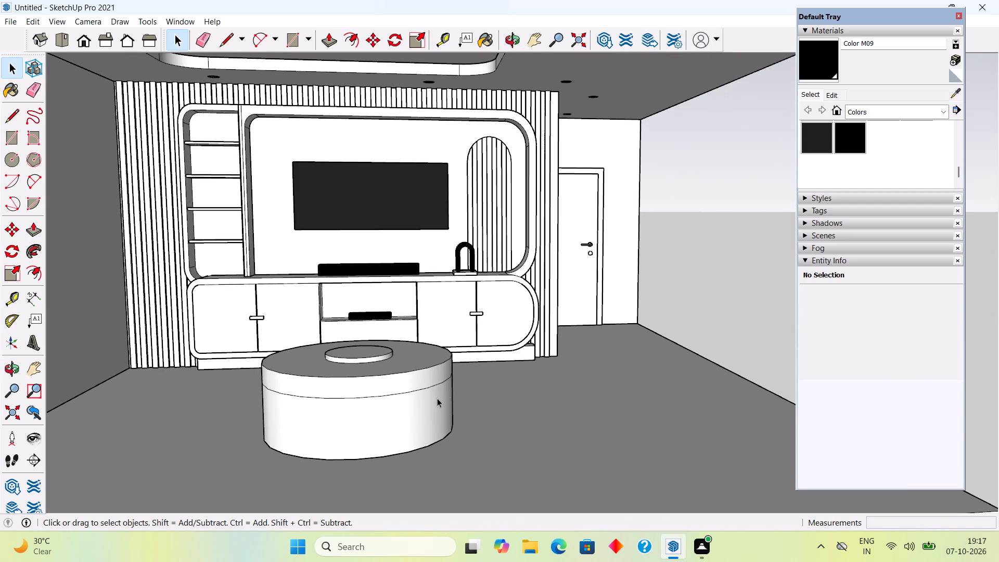
left_click(437, 398)
key("Delete")
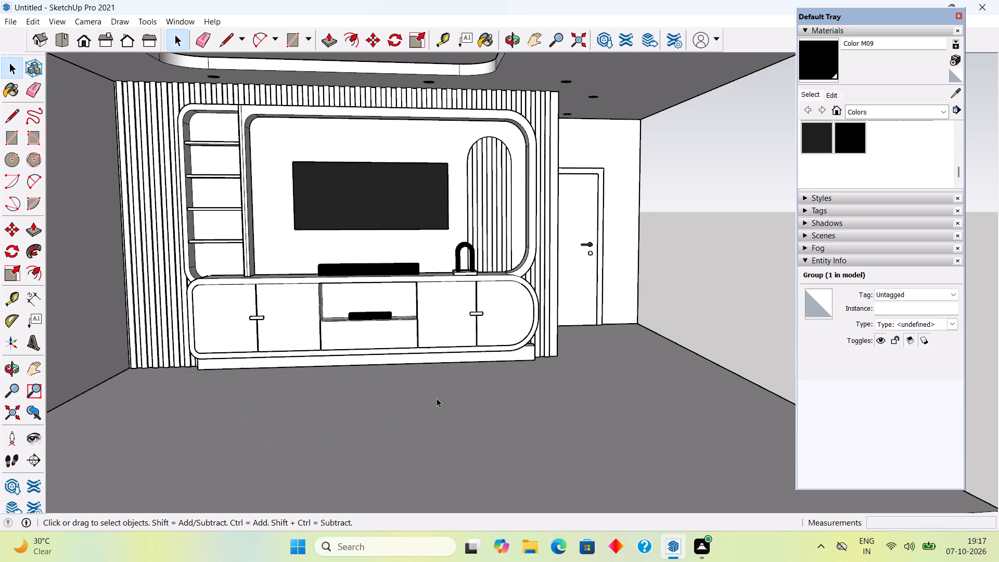
Inspect the room without the coffee table, including the ceiling tray and downlights from below.
scroll(515, 248, "down", 4)
scroll(561, 320, "up", 5)
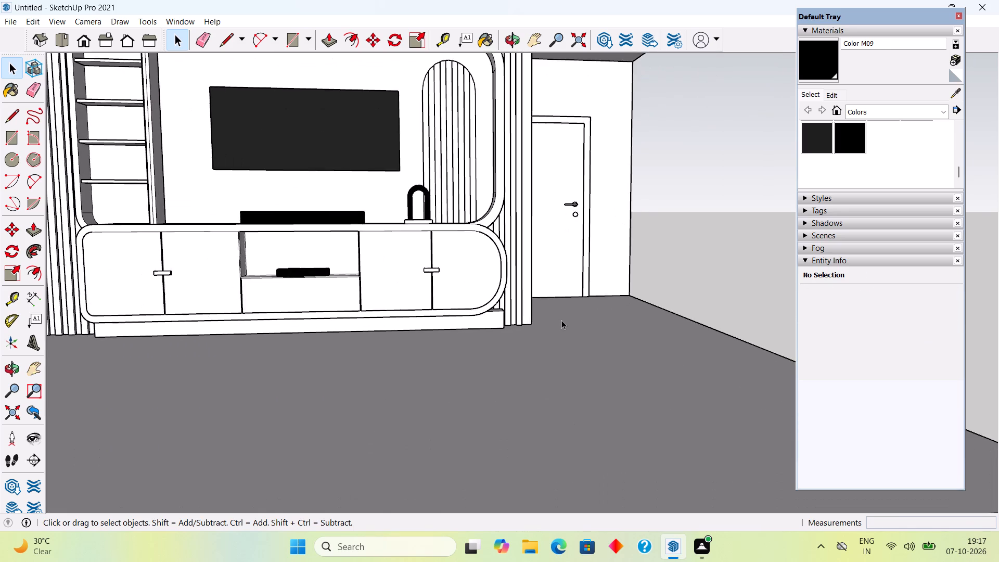
scroll(561, 320, "down", 4)
scroll(588, 234, "down", 5)
middle_click_drag(602, 91, 602, 47)
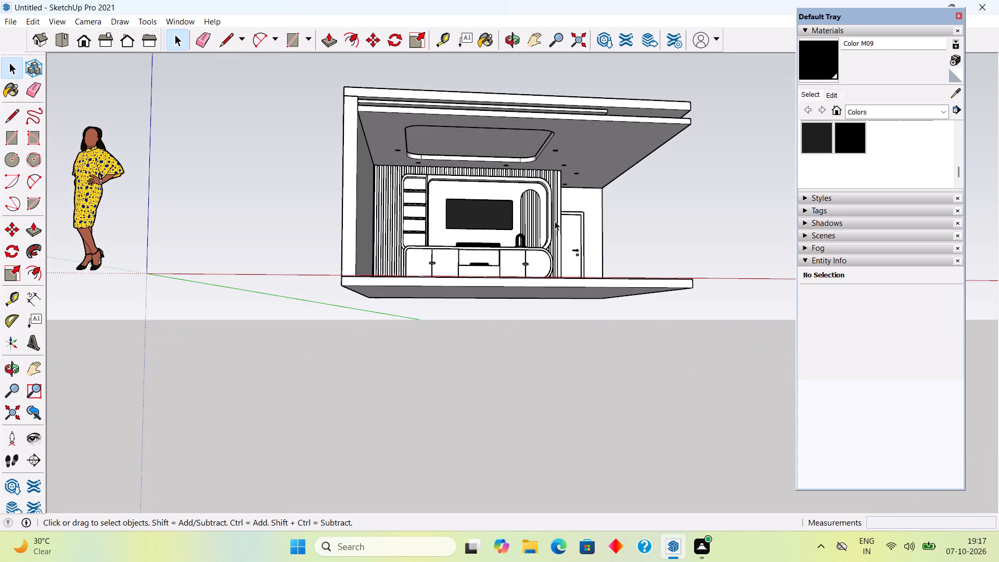
middle_click_drag(552, 226, 551, 322, "shift")
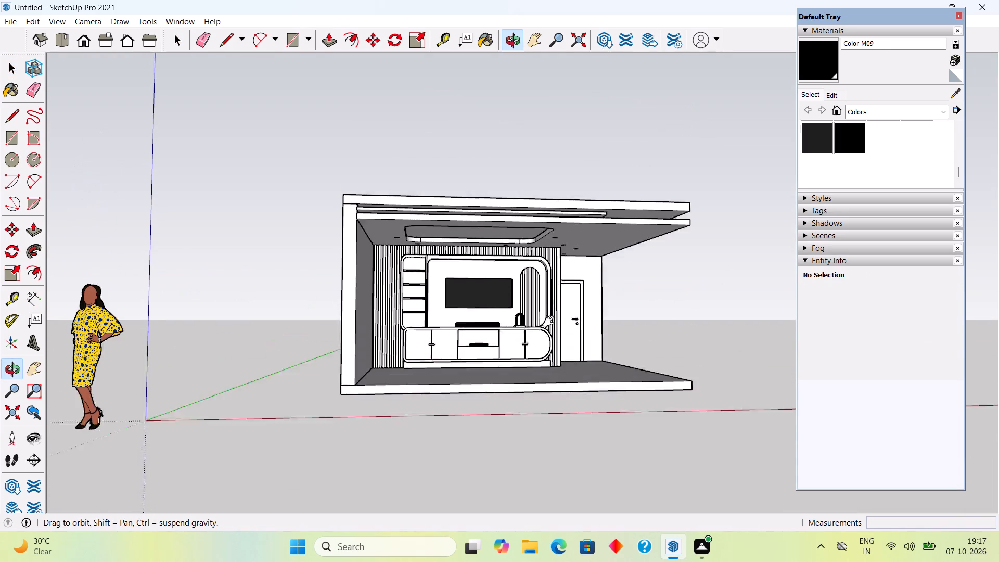
middle_click_drag(551, 322, 551, 332, "shift")
scroll(555, 290, "up", 4)
middle_click_drag(562, 212, 560, 127)
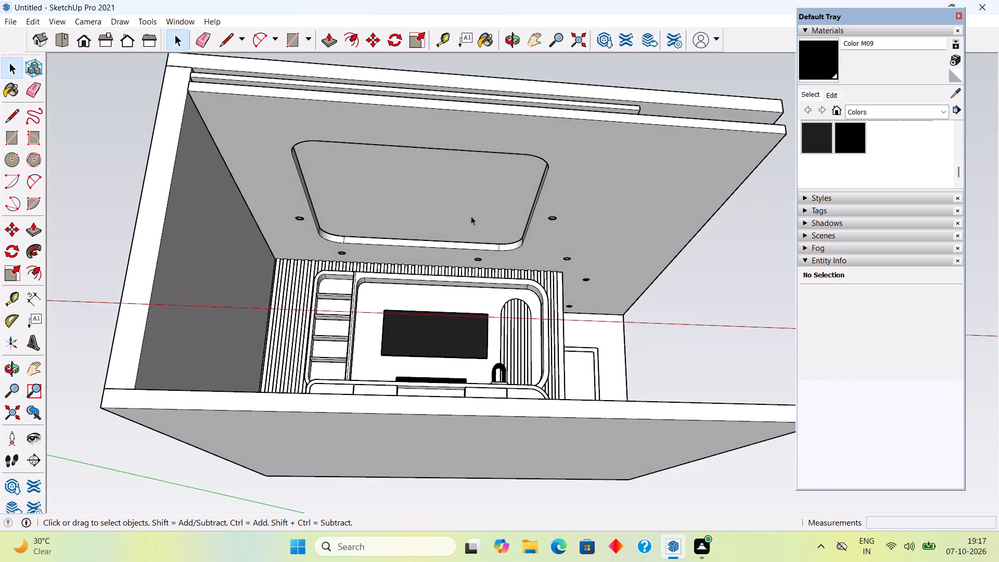
scroll(384, 246, "up", 6)
scroll(301, 216, "up", 3)
scroll(896, 150, "up", 2)
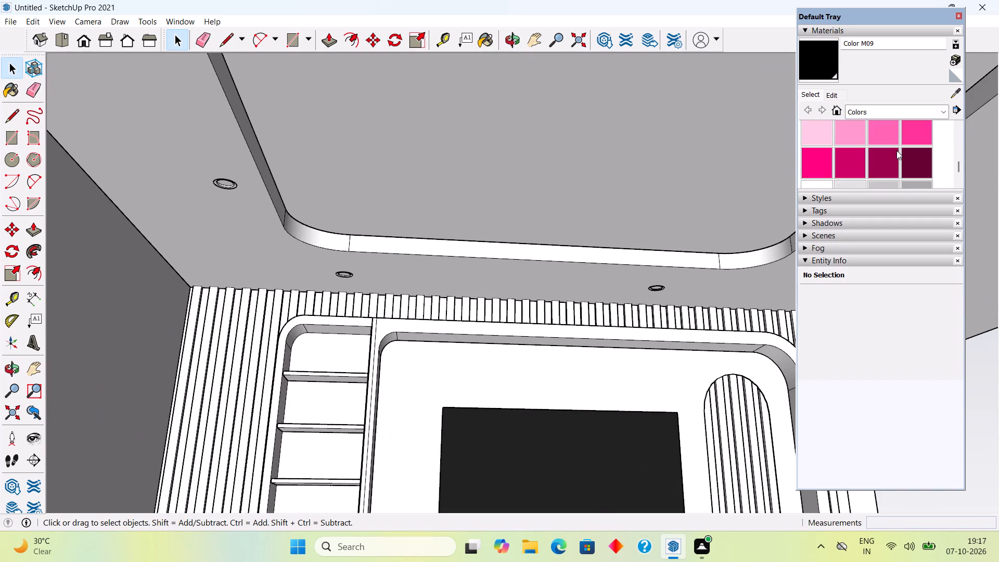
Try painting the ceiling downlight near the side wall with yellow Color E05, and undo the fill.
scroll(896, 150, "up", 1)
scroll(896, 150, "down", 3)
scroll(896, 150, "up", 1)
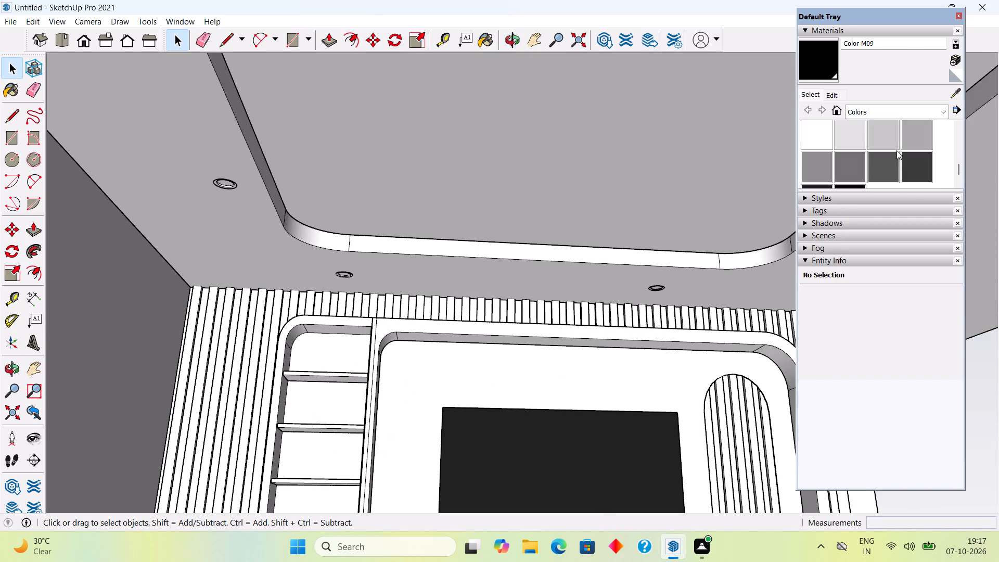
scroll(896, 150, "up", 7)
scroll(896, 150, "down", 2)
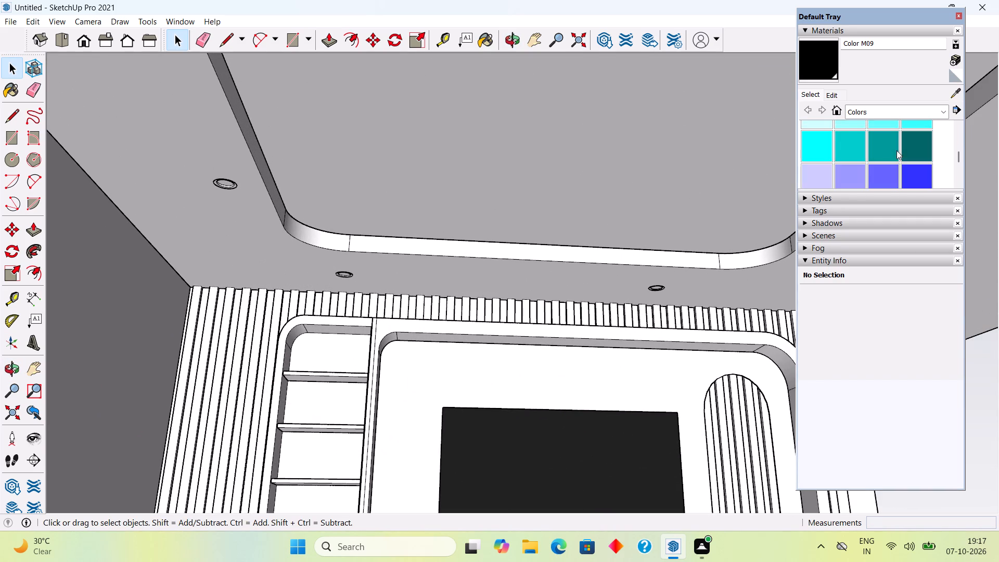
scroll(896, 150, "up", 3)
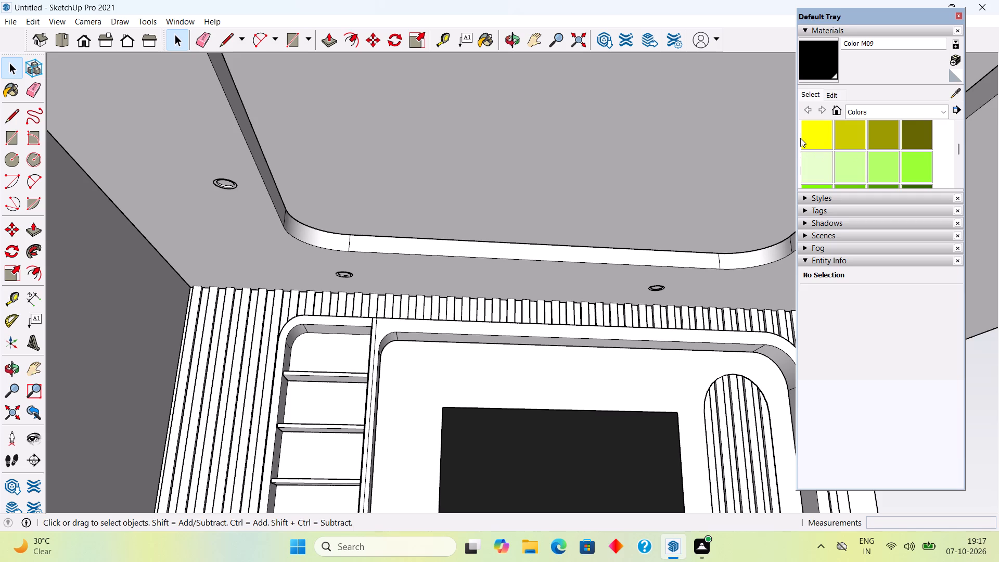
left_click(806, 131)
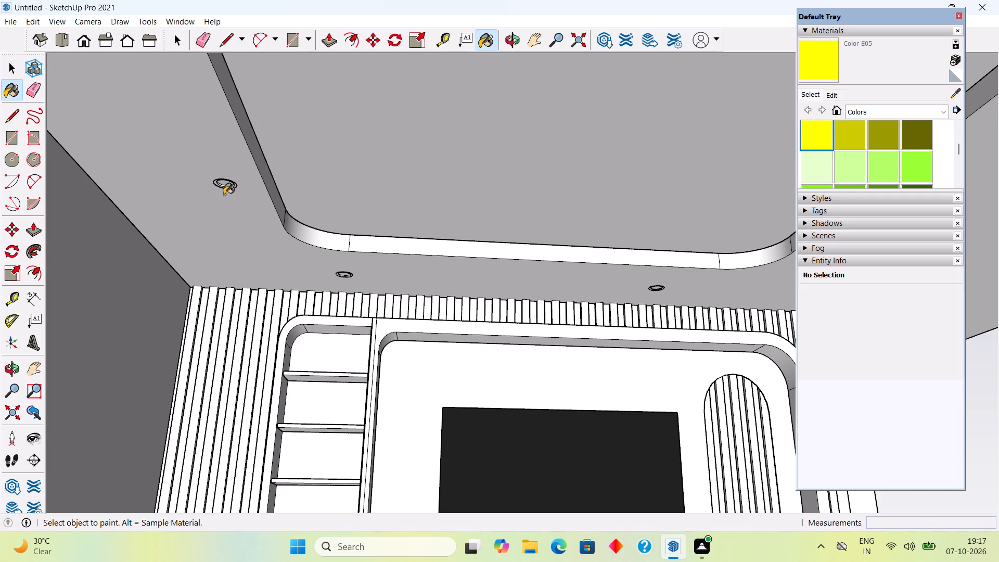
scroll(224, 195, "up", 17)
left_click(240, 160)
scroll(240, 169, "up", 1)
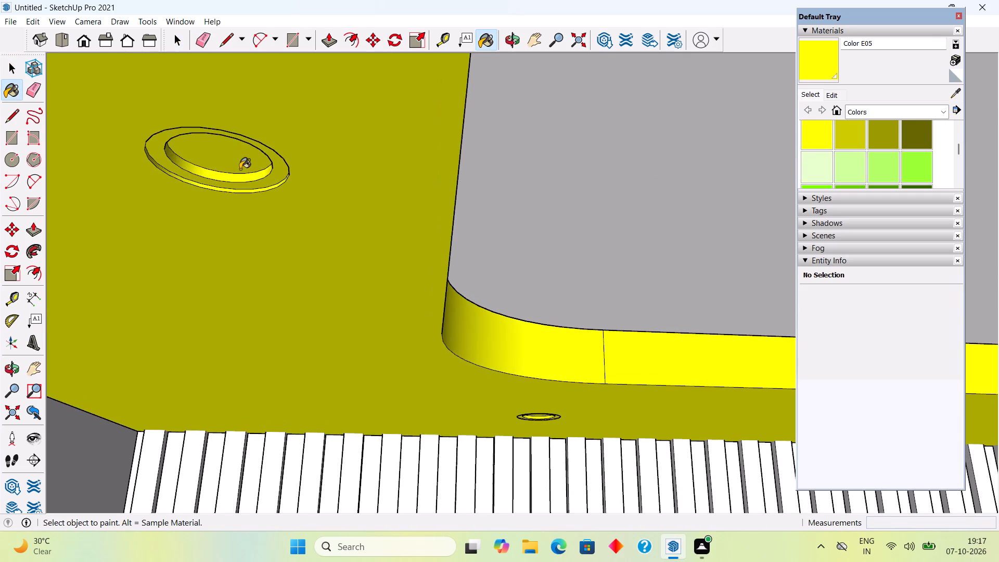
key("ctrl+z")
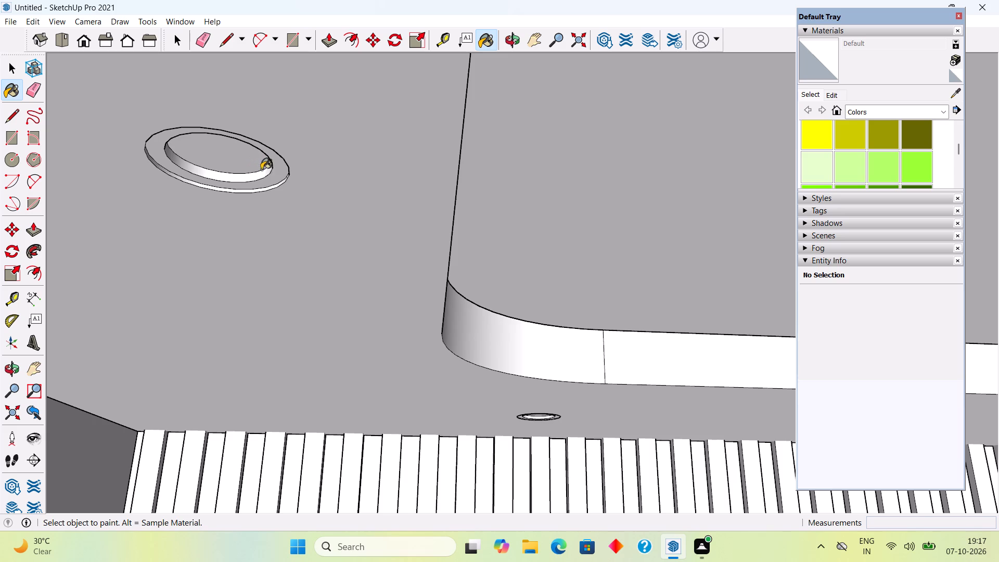
Paint the disc, inner rim, ring and outer edge of the downlight near the side wall with yellow Color E05.
key("space")
triple_click(265, 188)
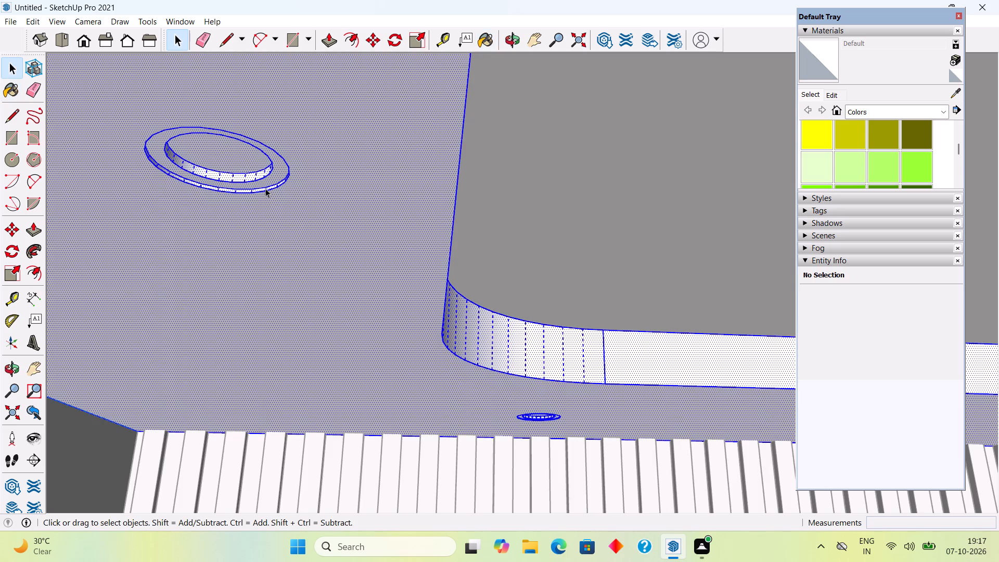
left_click(265, 188)
scroll(254, 171, "up", 4)
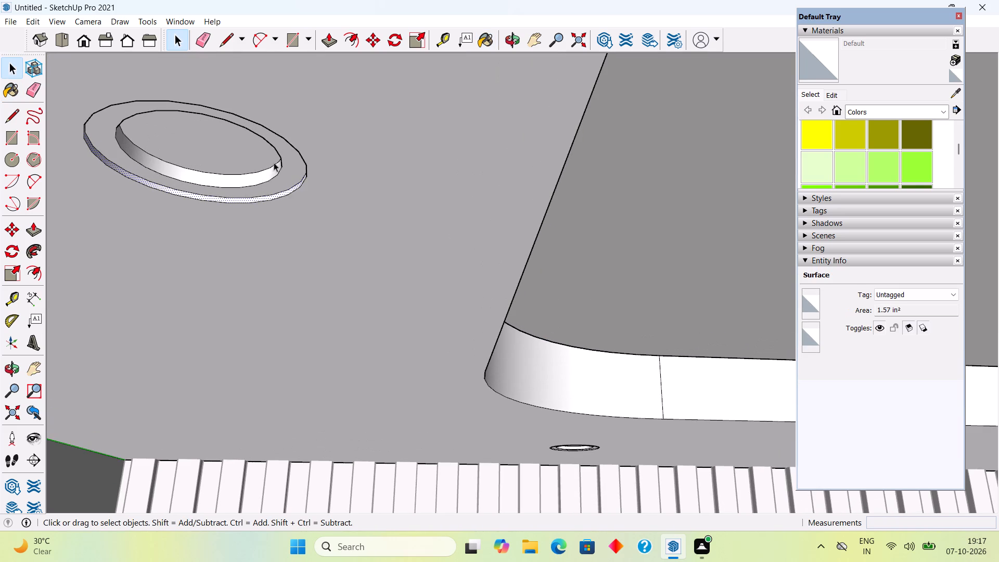
left_click(816, 134)
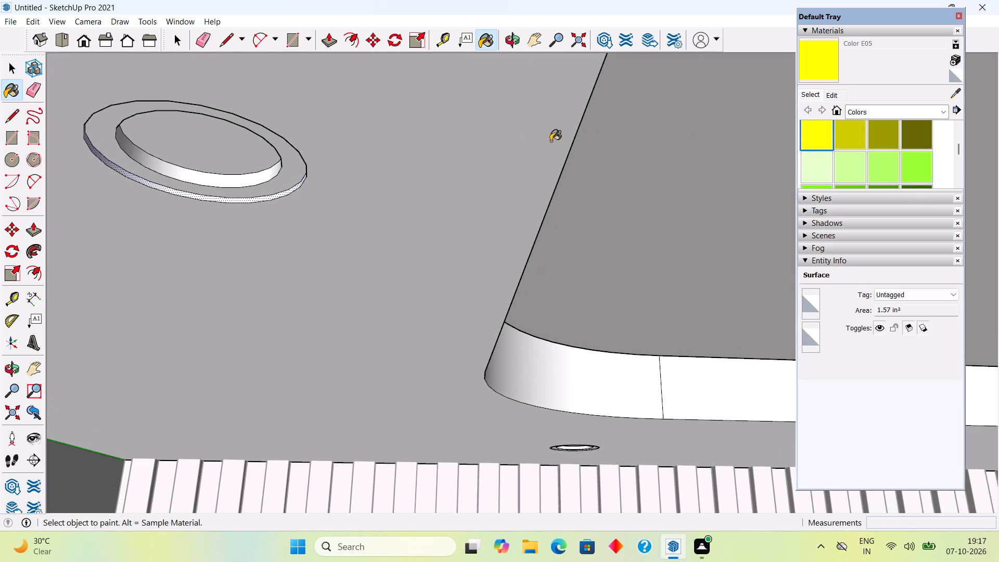
scroll(252, 154, "up", 4)
left_click(235, 154)
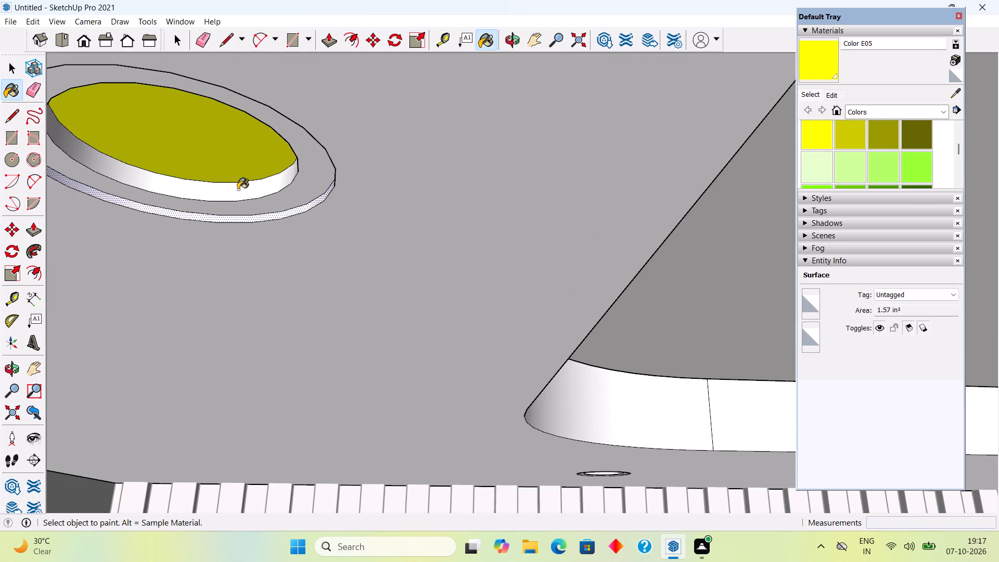
left_click(238, 189)
left_click(254, 205)
left_click(260, 218)
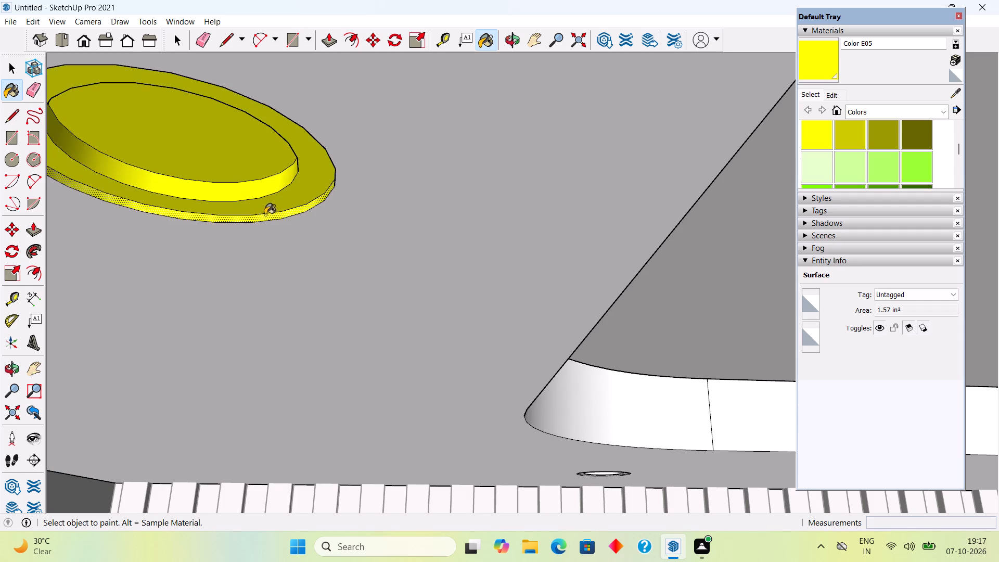
Paint all faces of the downlight above the open shelves with yellow Color E05.
scroll(264, 164, "down", 12)
scroll(262, 164, "up", 1)
scroll(262, 164, "down", 1)
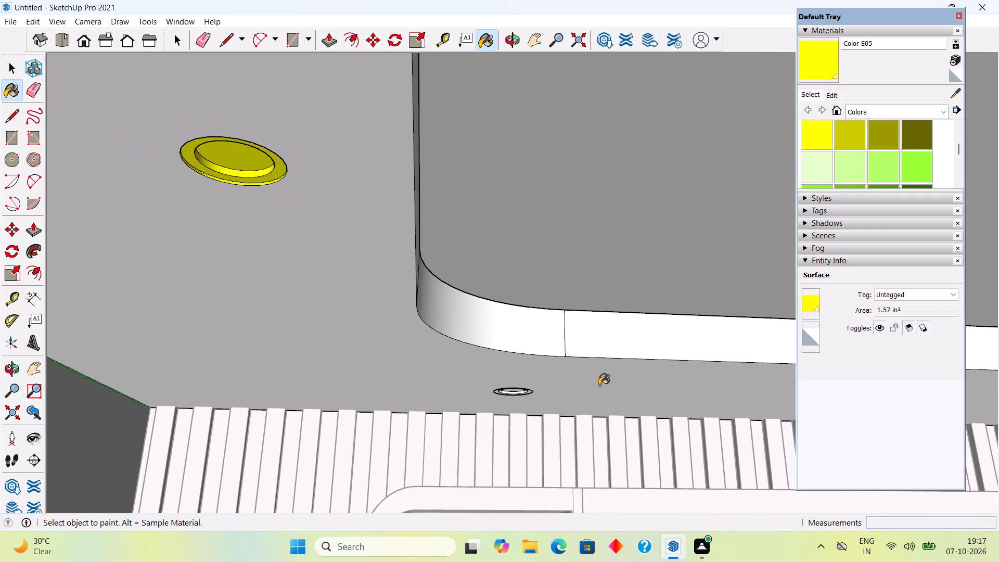
scroll(672, 313, "down", 2)
scroll(667, 409, "up", 5)
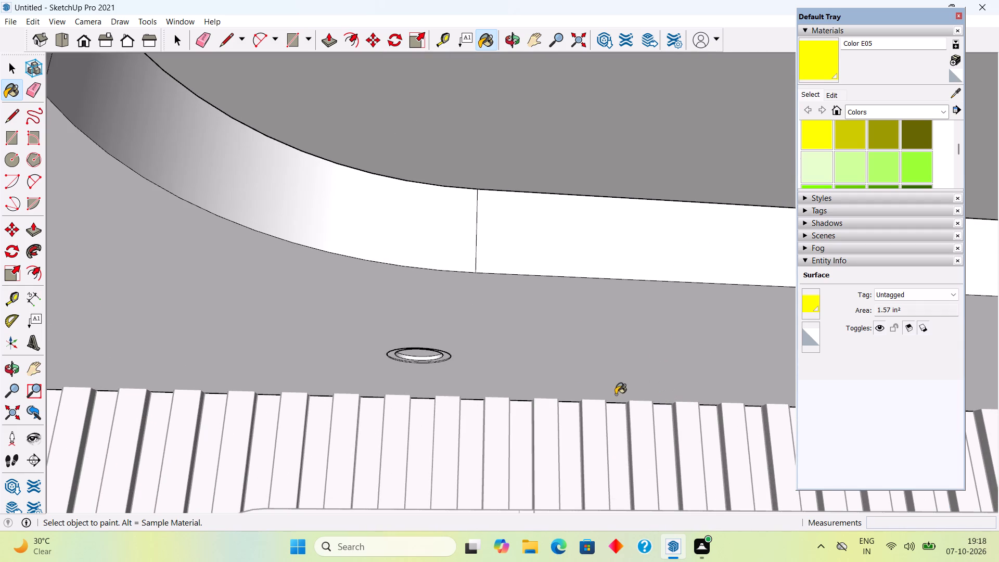
scroll(450, 380, "up", 15)
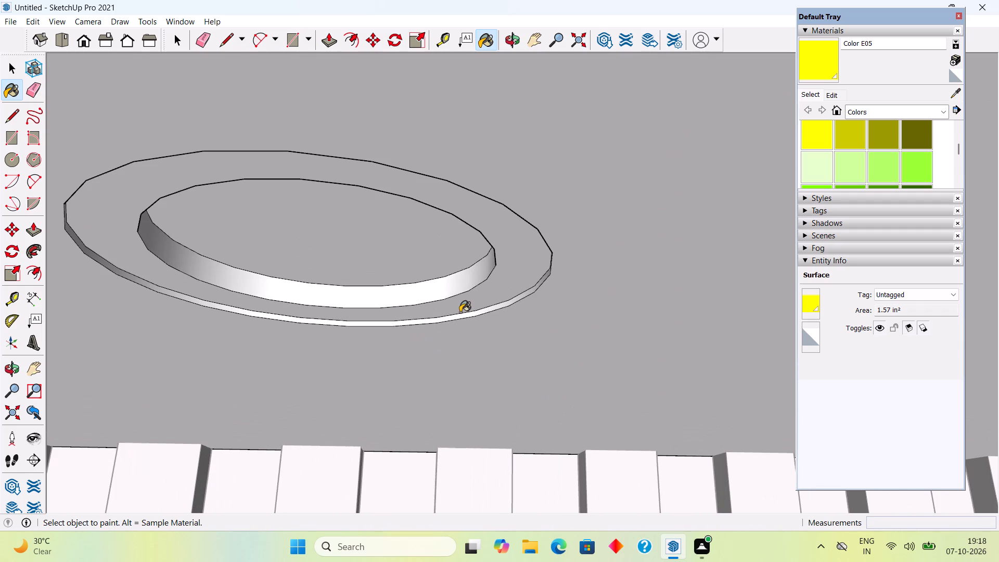
left_click(460, 312)
left_click(462, 317)
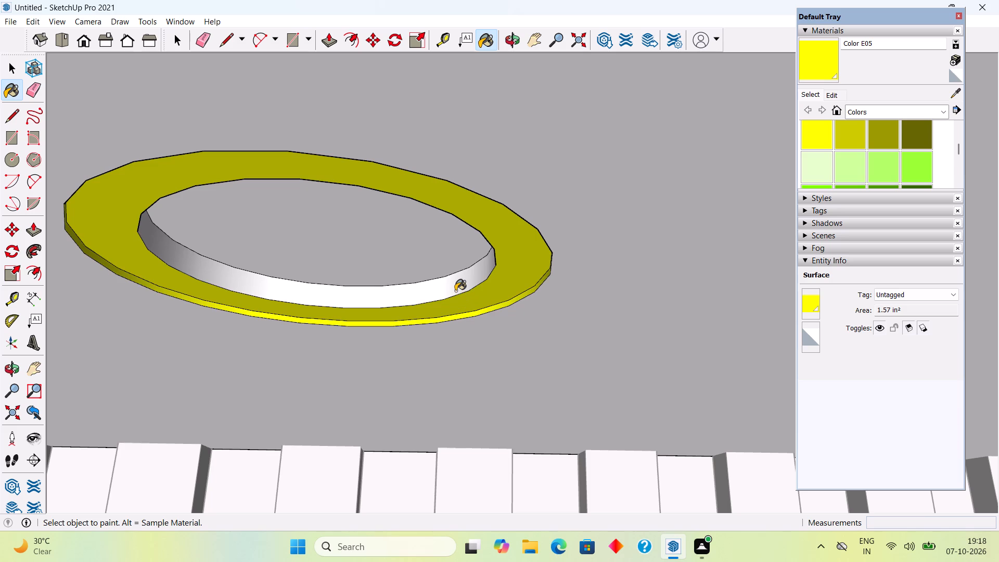
left_click(455, 291)
left_click(458, 271)
left_click(473, 244)
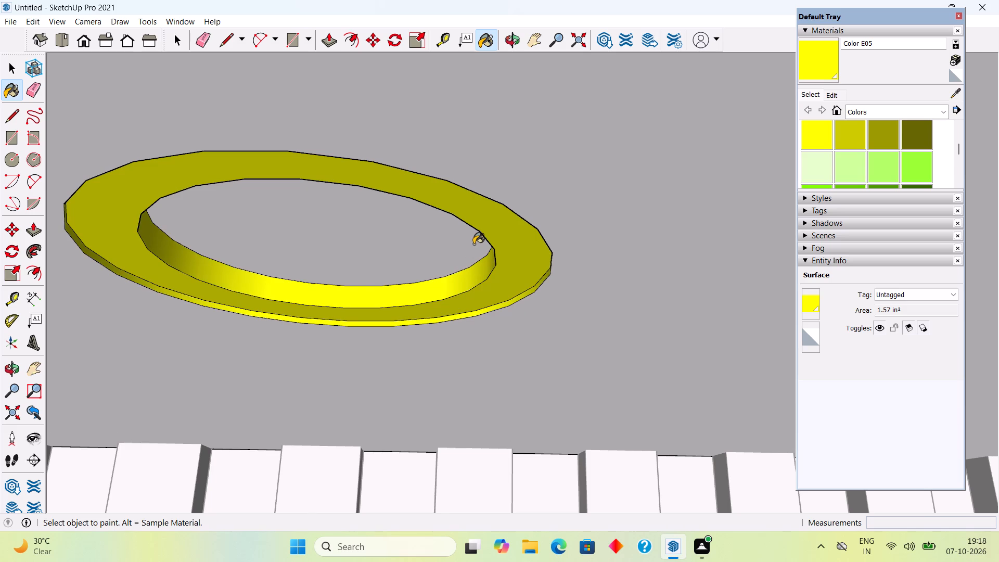
Paint the disc, inner rim, ring and outer edge of the downlight above the TV with yellow Color E05.
scroll(473, 244, "down", 20)
scroll(473, 244, "down", 3)
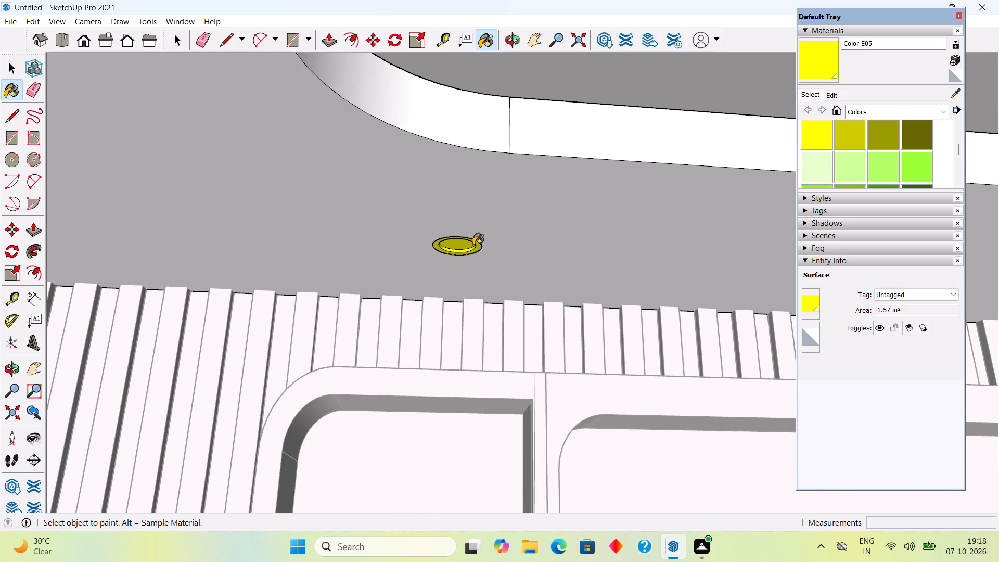
scroll(473, 245, "down", 11)
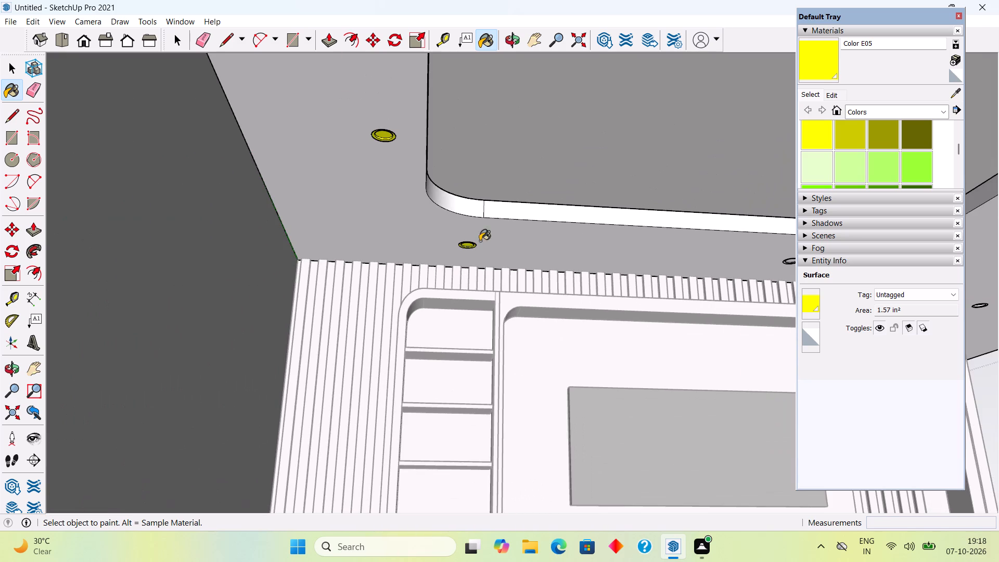
scroll(612, 239, "down", 11)
scroll(744, 245, "up", 5)
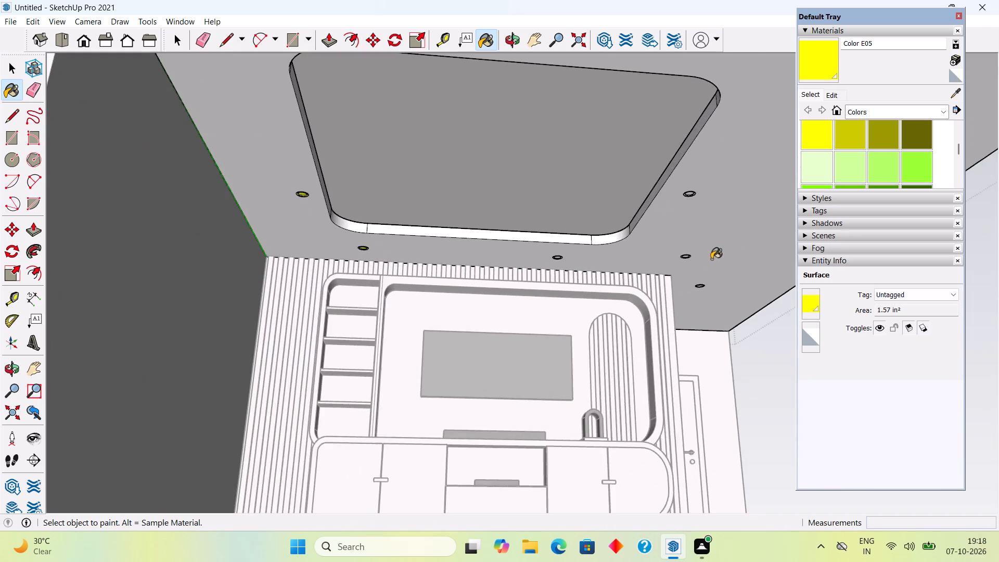
scroll(700, 265, "up", 4)
scroll(544, 255, "up", 5)
scroll(375, 227, "up", 5)
scroll(457, 240, "up", 7)
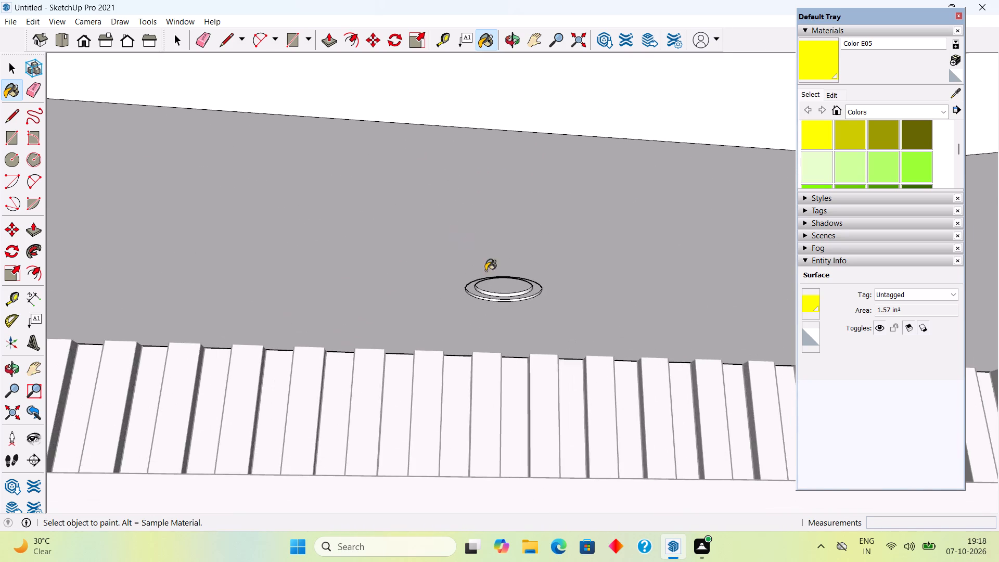
scroll(494, 290, "up", 12)
left_click(527, 280)
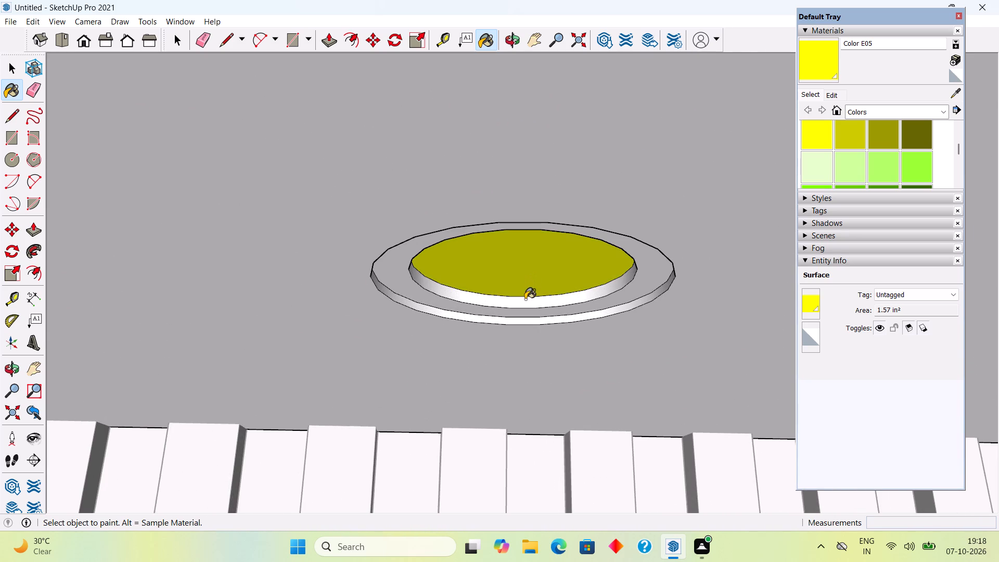
left_click(525, 299)
left_click(531, 312)
left_click(537, 321)
Paint all faces of the ceiling downlight near the door-side end of the slatted wall with yellow Color E05.
scroll(522, 305, "down", 17)
scroll(483, 303, "down", 9)
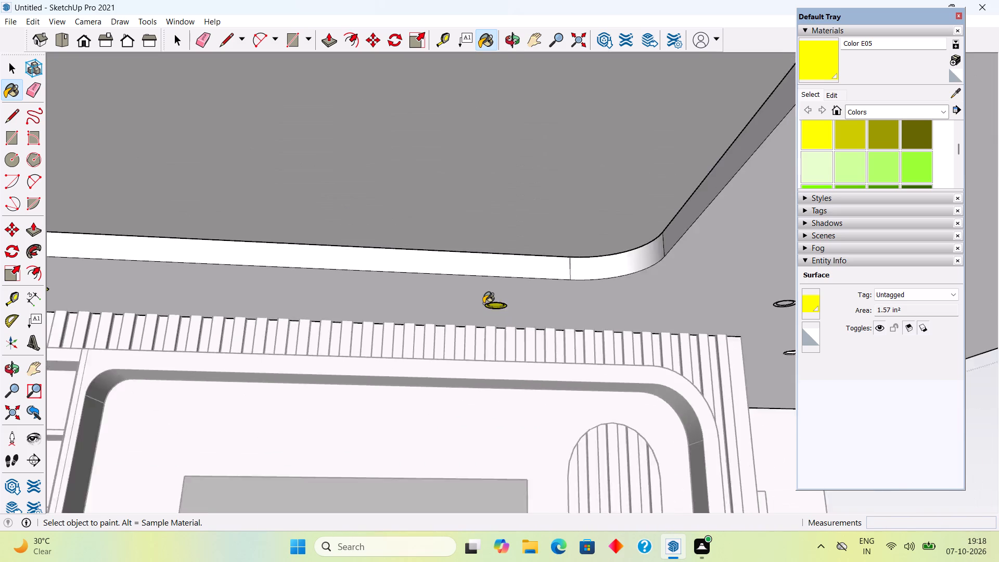
scroll(483, 303, "down", 5)
scroll(748, 306, "up", 14)
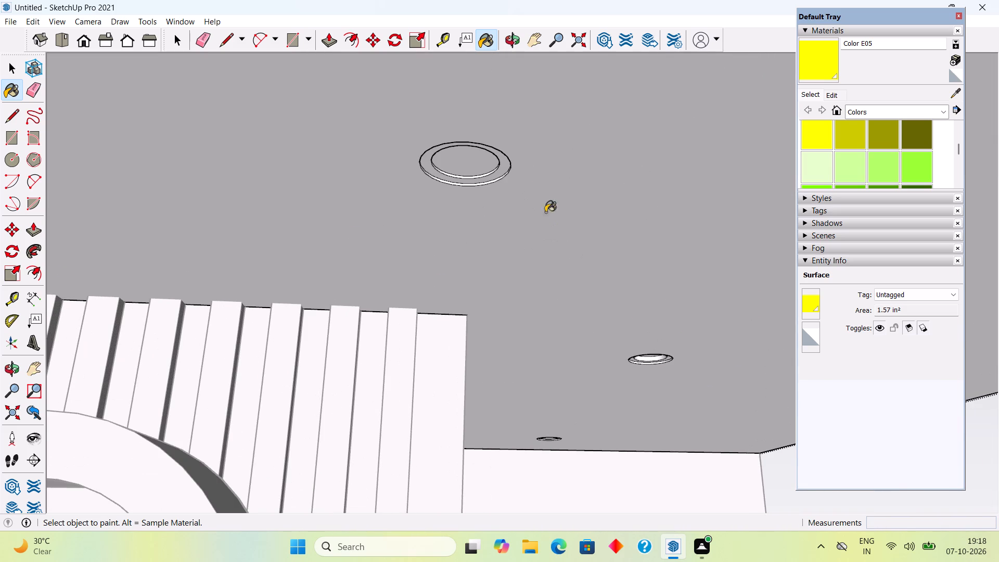
left_click(452, 175)
scroll(460, 171, "up", 3)
left_click(464, 170)
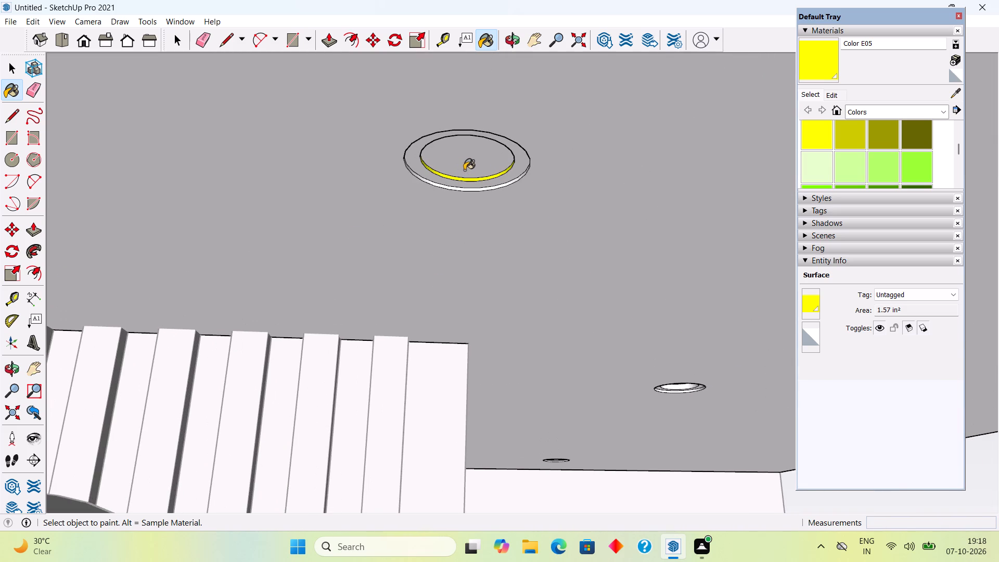
left_click(467, 187)
scroll(468, 188, "up", 9)
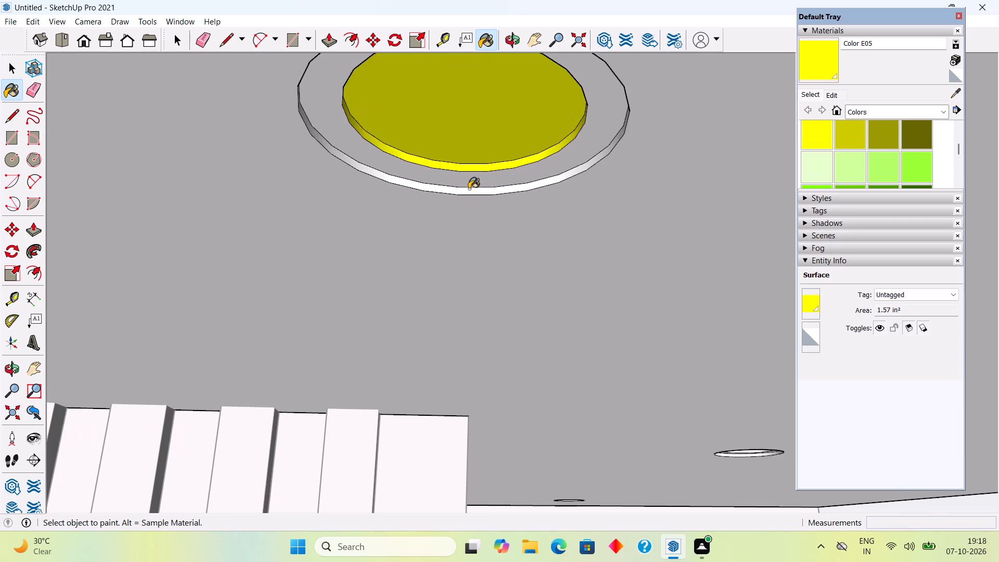
left_click(469, 189)
left_click(479, 183)
Paint all faces of the middle downlight over the door passage, just past the slatted wall's end, with yellow Color E05.
scroll(480, 183, "down", 17)
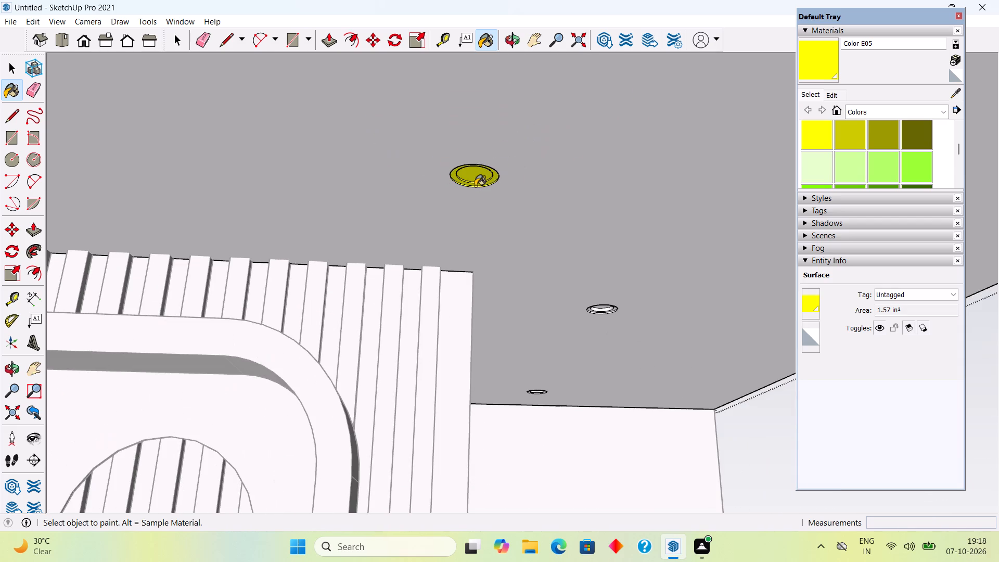
scroll(607, 311, "up", 7)
scroll(615, 317, "down", 6)
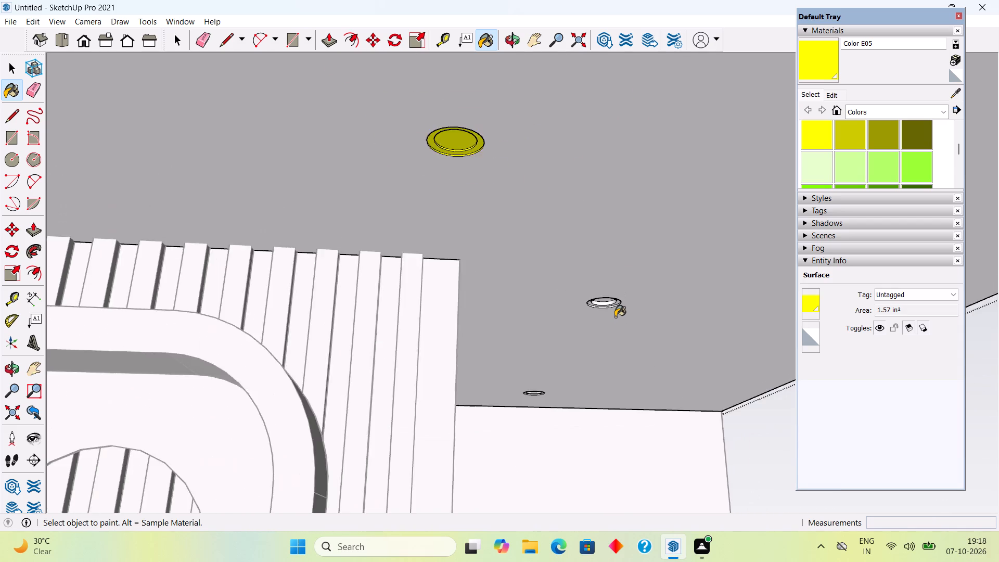
scroll(615, 317, "down", 10)
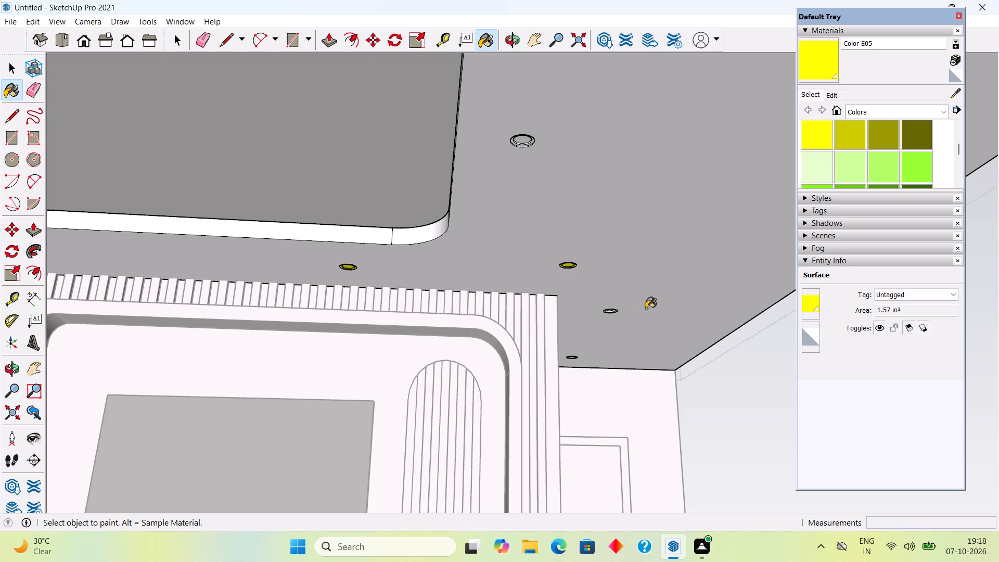
scroll(622, 321, "up", 10)
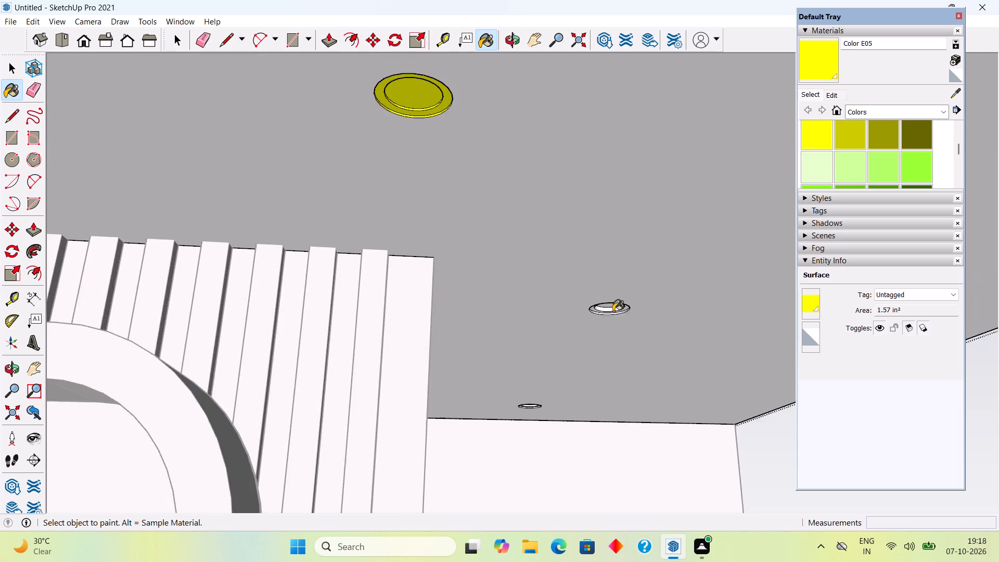
scroll(613, 311, "up", 11)
left_click(598, 247)
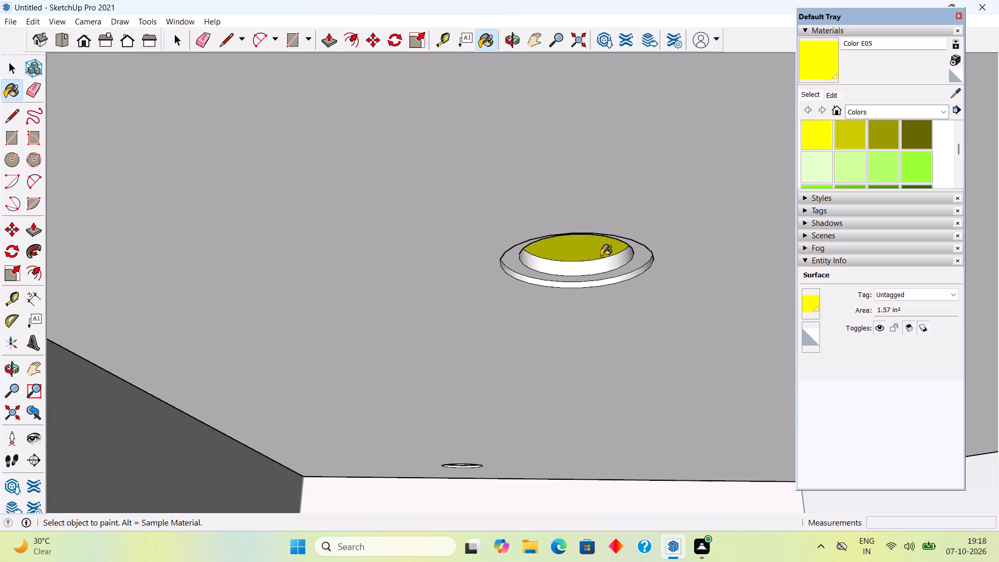
left_click(603, 264)
left_click(609, 277)
left_click(611, 282)
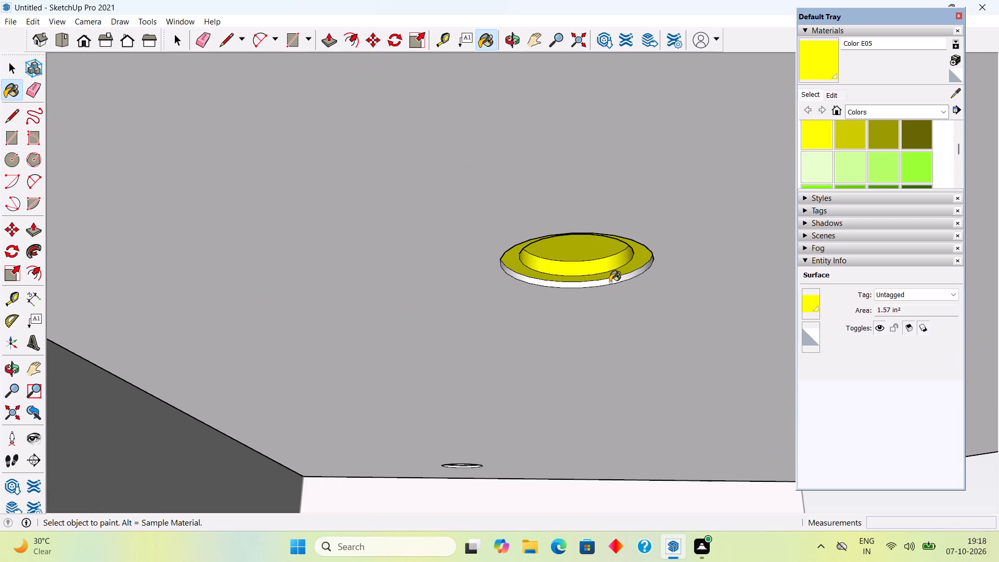
Paint the disc, inner rim, ring and outer edge of the downlight closest to the door wall with yellow Color E05.
scroll(474, 459, "up", 6)
middle_click_drag(480, 459, 499, 425)
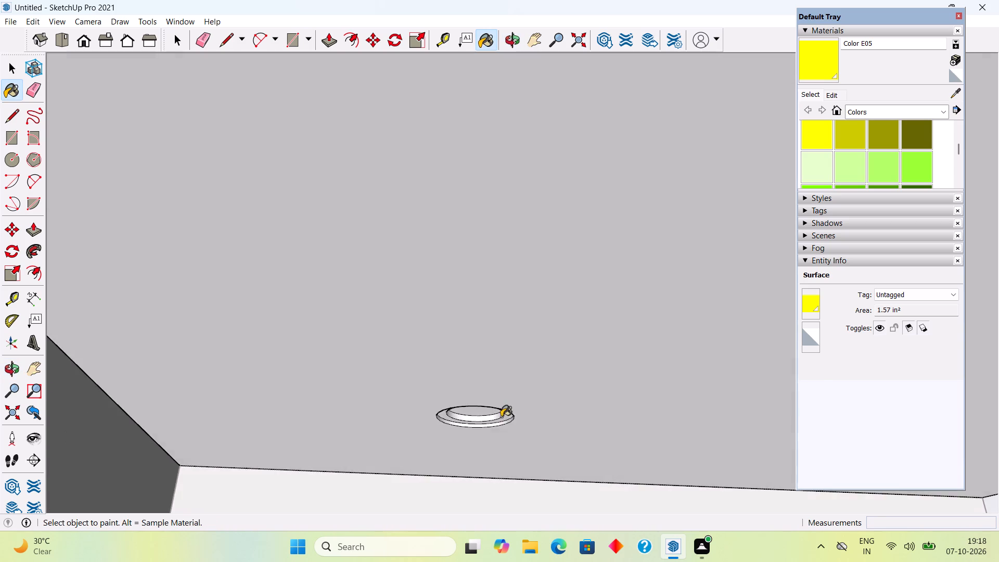
scroll(501, 417, "up", 6)
left_click(459, 405)
left_click(459, 419)
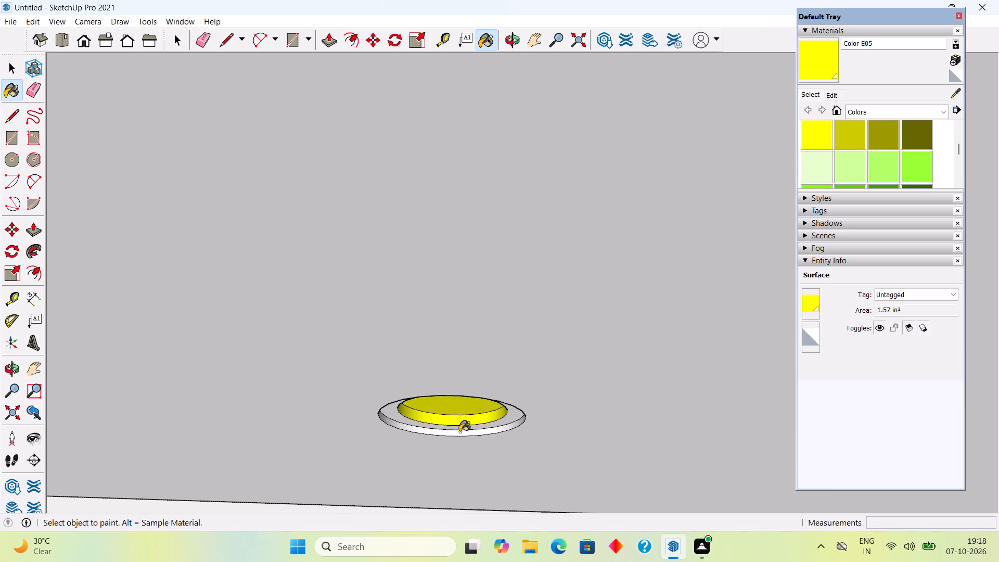
left_click(459, 432)
left_click(460, 429)
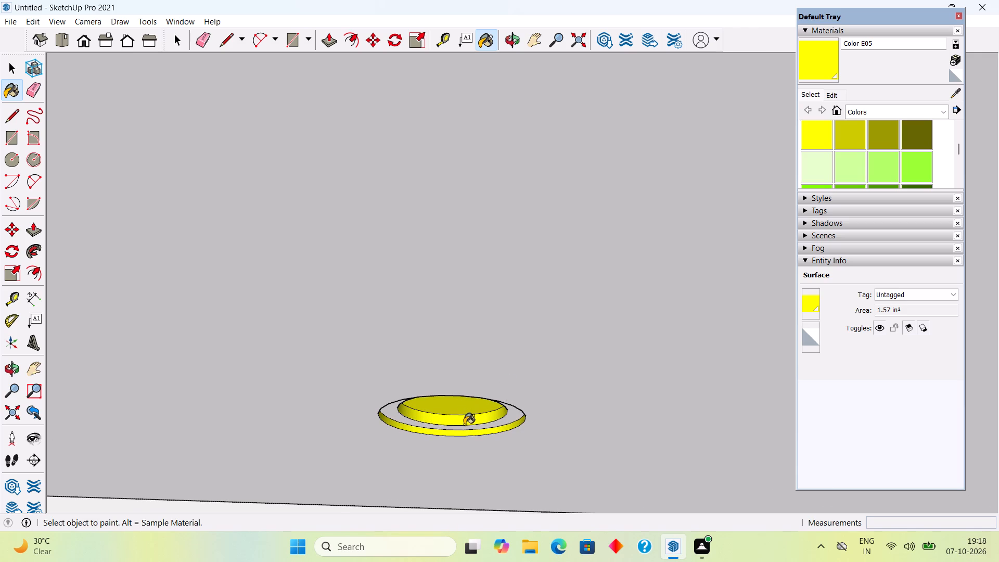
left_click(464, 426)
Paint all faces of the remaining downlight, beside the door-side edge of the ceiling tray, with yellow Color E05.
scroll(466, 419, "down", 6)
scroll(475, 337, "down", 6)
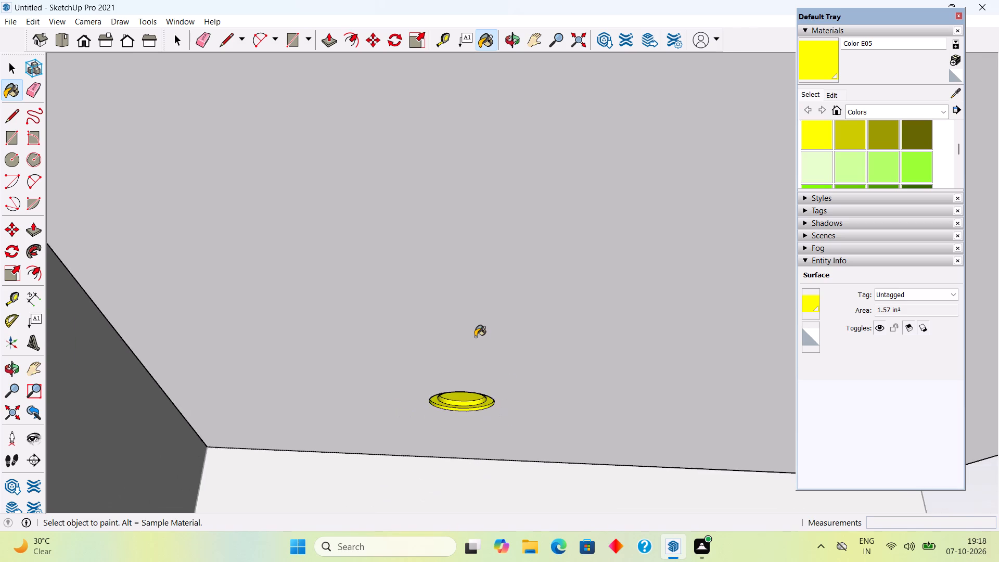
scroll(475, 337, "down", 20)
scroll(475, 337, "down", 1)
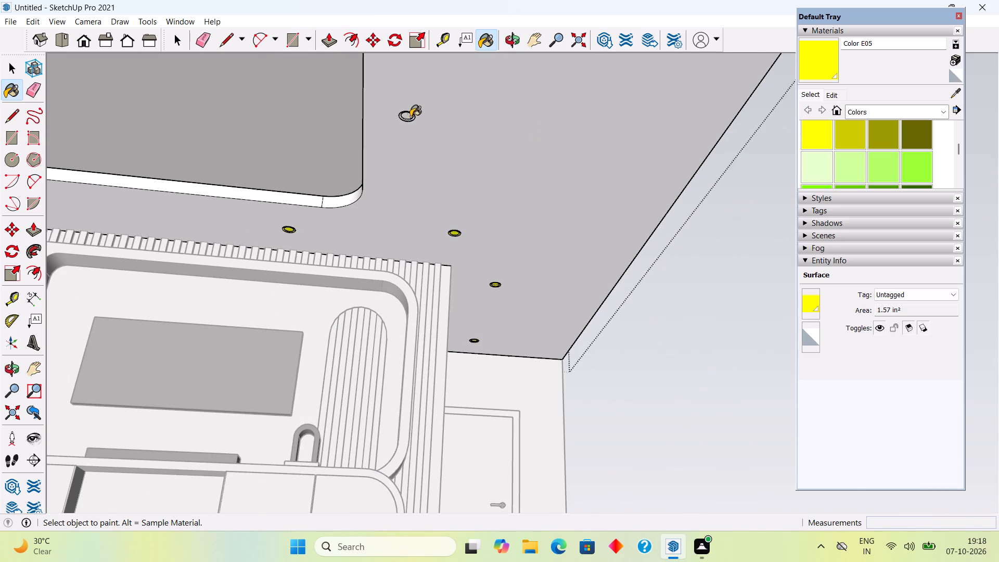
scroll(411, 116, "up", 16)
left_click(418, 101)
scroll(412, 113, "up", 5)
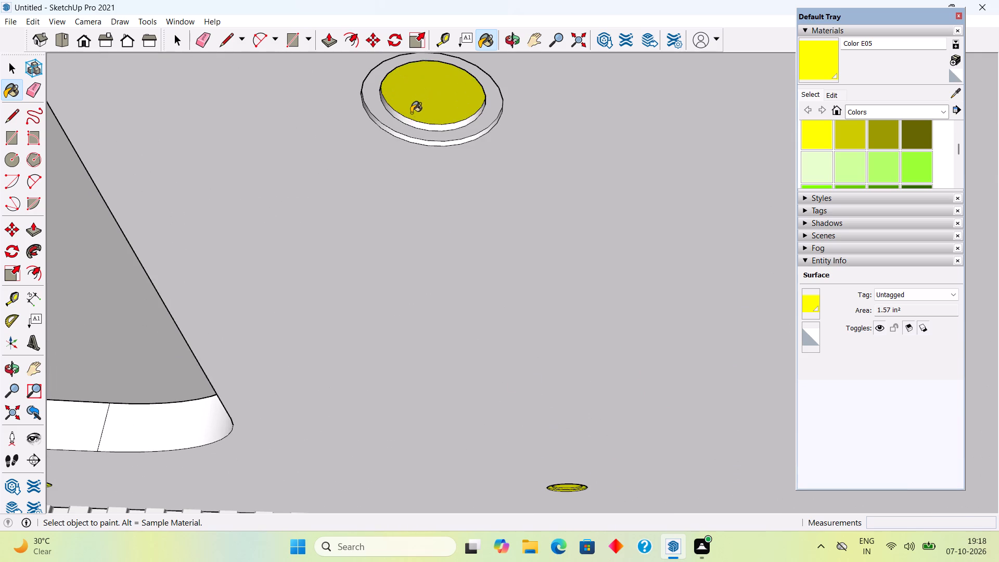
scroll(425, 130, "up", 6)
left_click(430, 125)
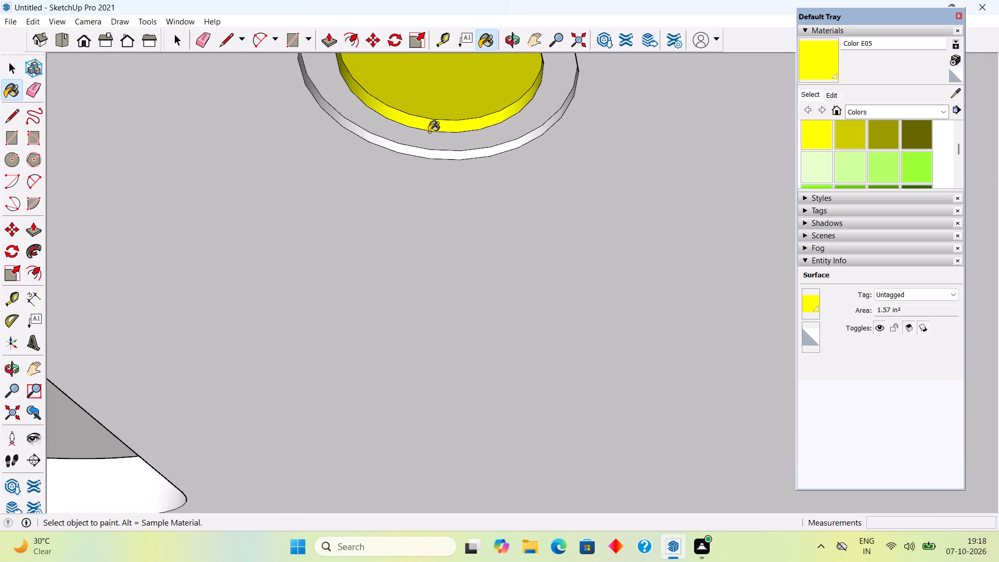
left_click(429, 134)
left_click(427, 152)
Finish editing the ceiling group and return to the whole room model.
scroll(427, 152, "down", 10)
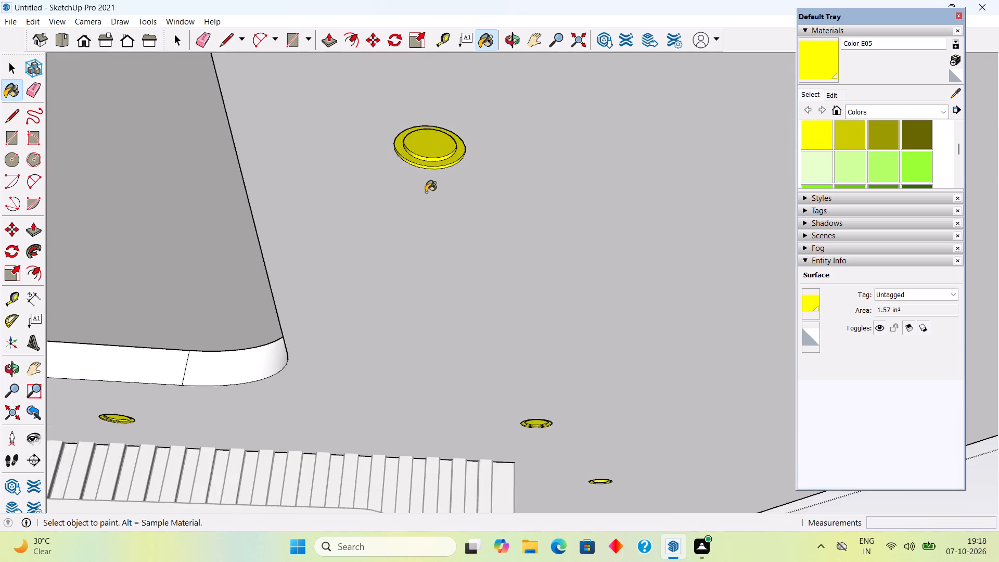
scroll(426, 192, "down", 20)
scroll(426, 192, "down", 8)
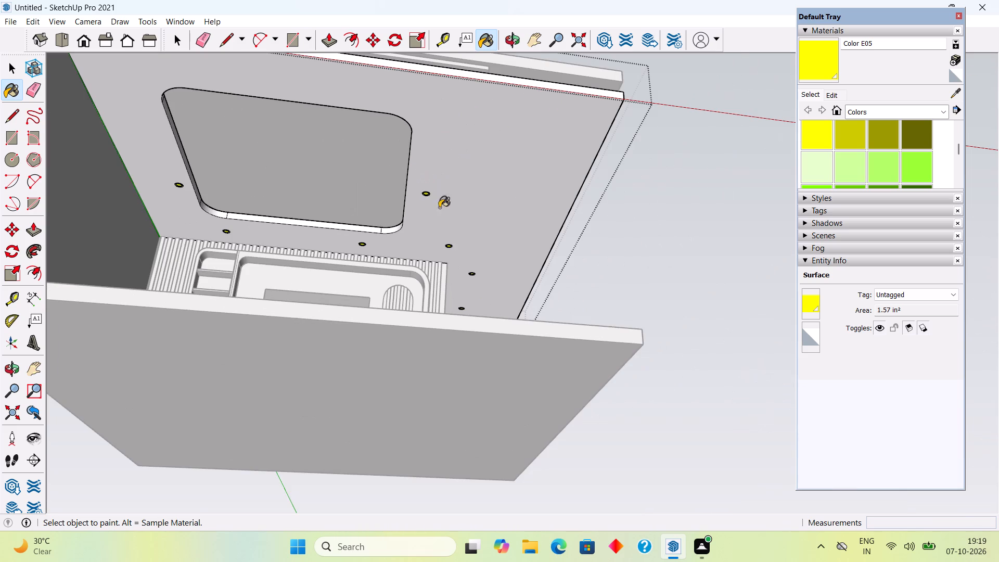
middle_click_drag(429, 287, 358, 299)
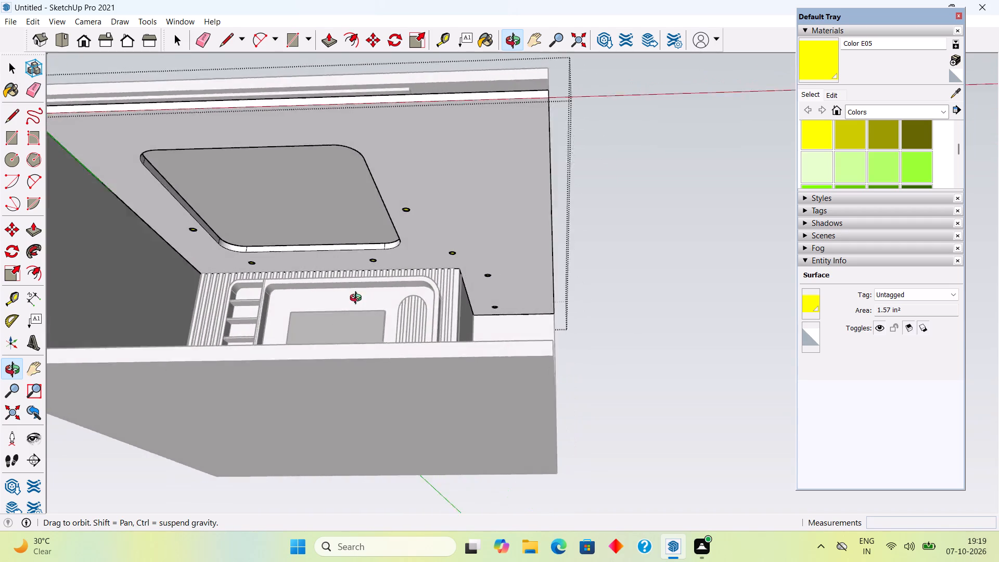
middle_click_drag(358, 299, 402, 331)
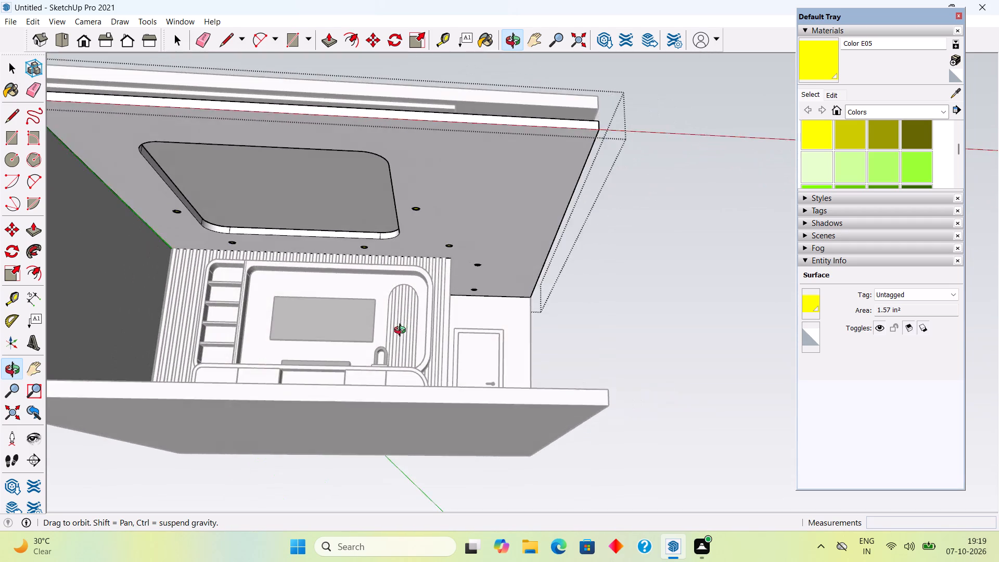
middle_click_drag(402, 331, 489, 363)
key("space")
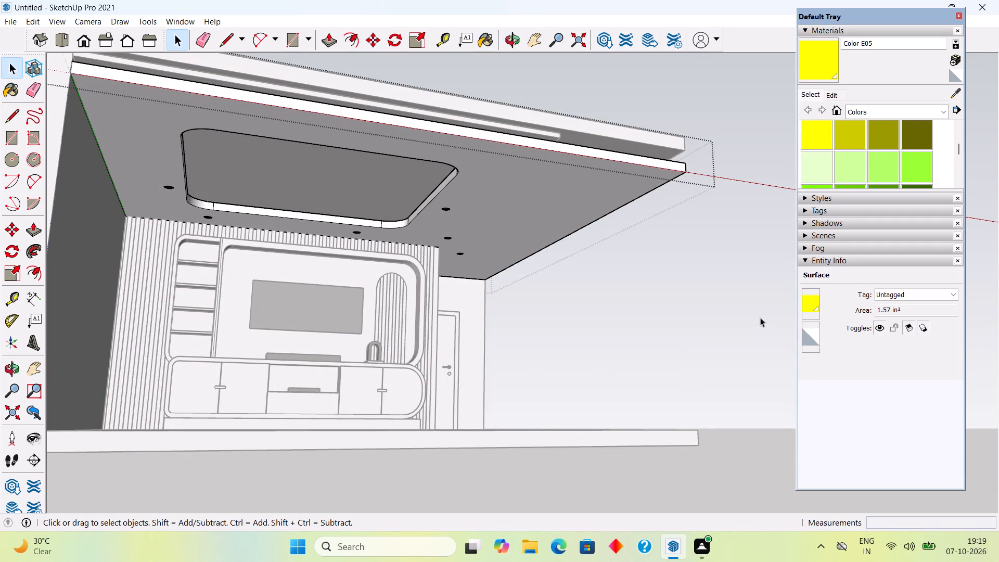
left_click(760, 317)
Paint the vertical slats of the TV wall and the arched niche with dark olive Color E08.
middle_click_drag(541, 282, 438, 305)
scroll(450, 295, "up", 6)
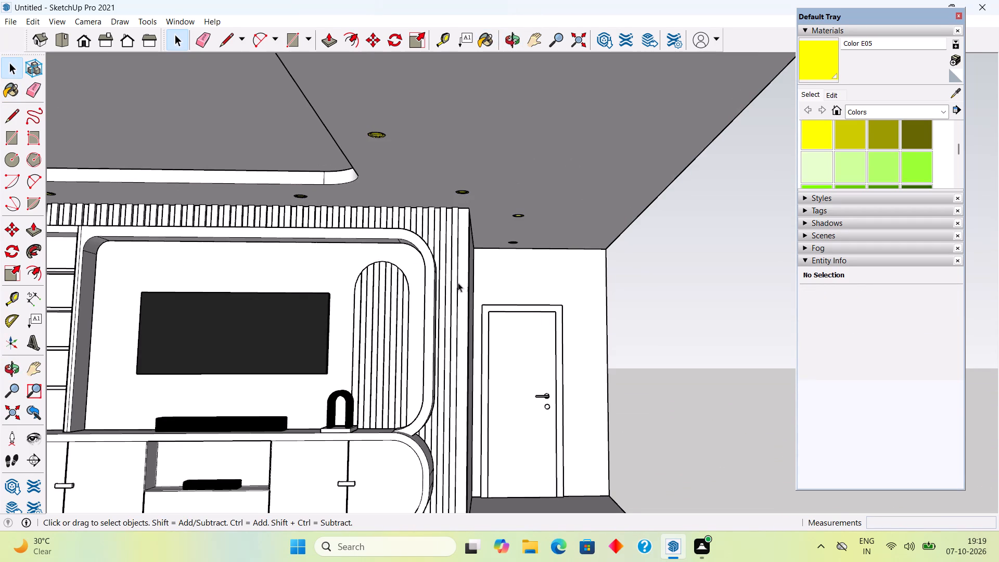
left_click(450, 289)
left_click(677, 266)
left_click(914, 144)
scroll(210, 450, "up", 3)
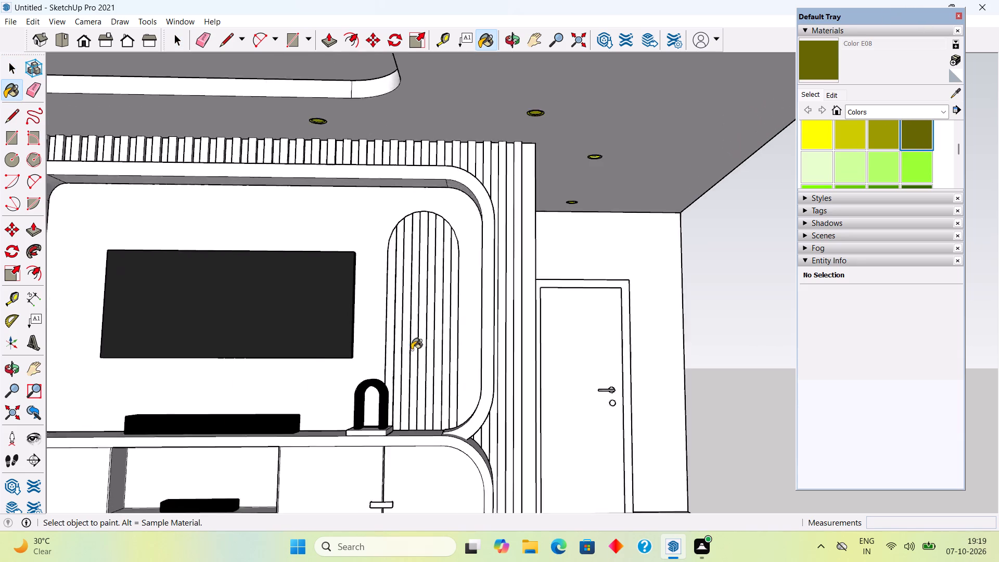
scroll(412, 350, "up", 1)
scroll(627, 344, "up", 3)
left_click(472, 333)
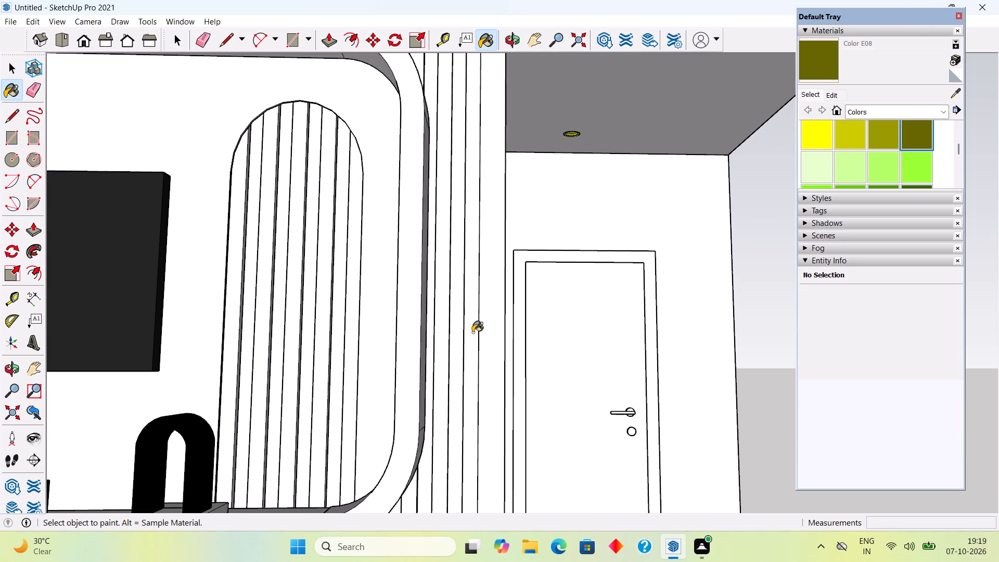
Paint the backing panel between the TV wall's slats with olive Color E07.
scroll(472, 333, "down", 18)
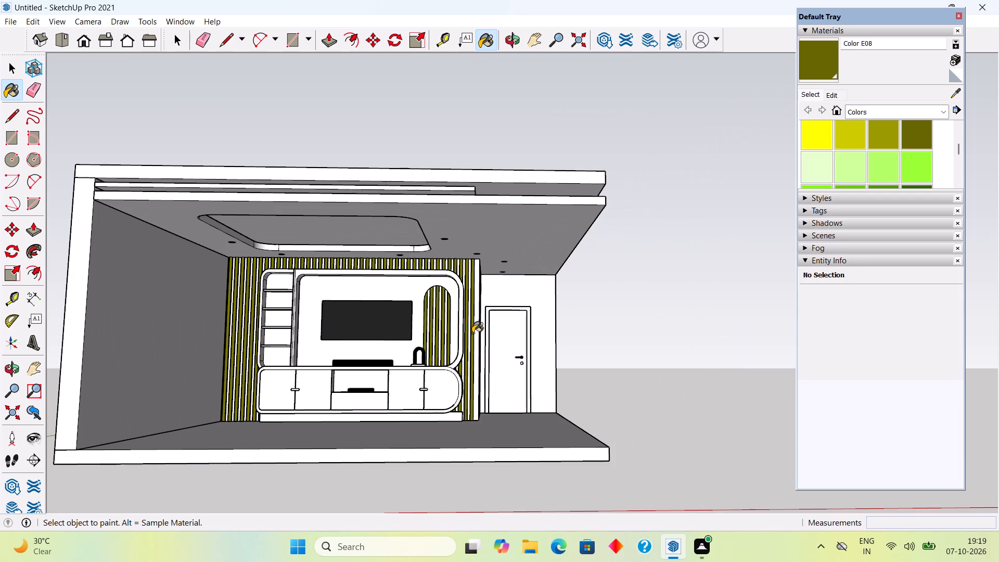
left_click(886, 131)
scroll(448, 267, "up", 12)
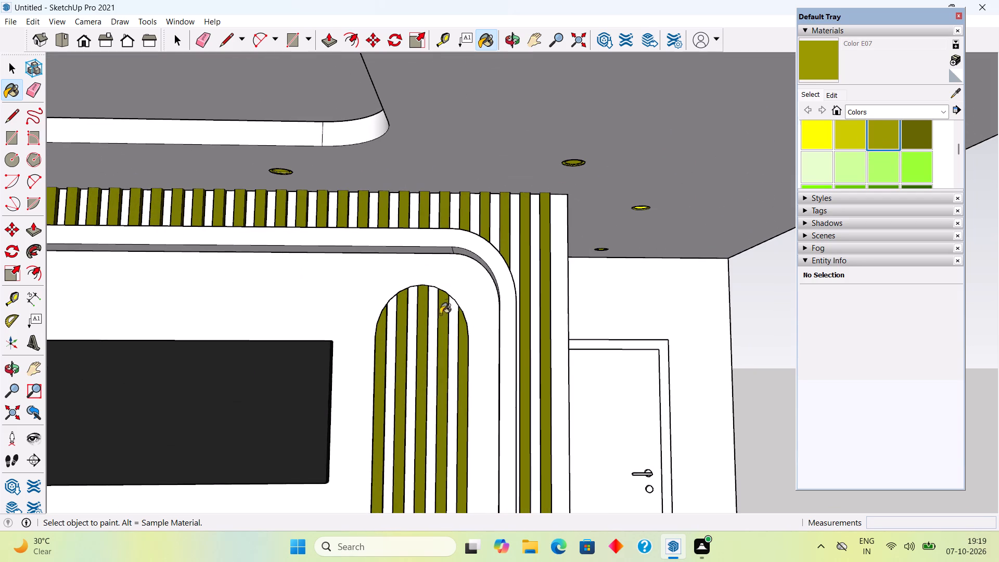
left_click(430, 330)
scroll(430, 330, "down", 20)
scroll(430, 330, "down", 1)
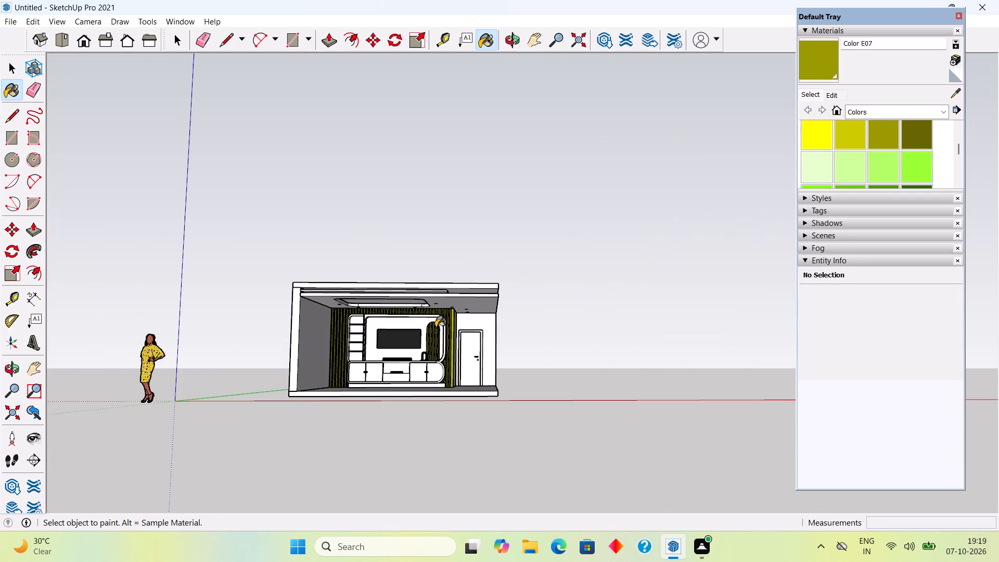
key("space")
middle_click_drag(439, 370, 457, 402)
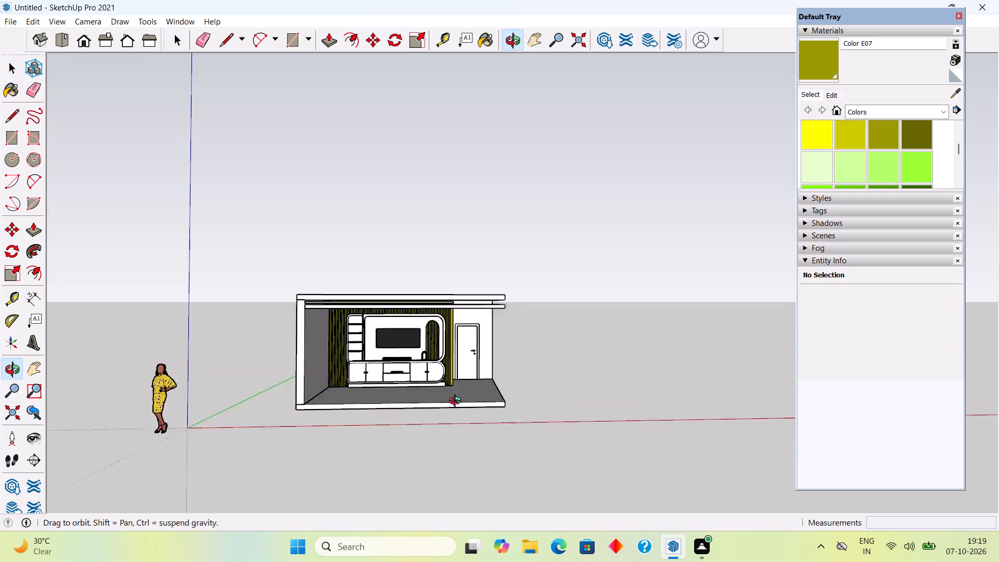
Repaint the lighter olive parts of the slatted TV wall with dark olive Color E08.
middle_click_drag(457, 402, 472, 435)
scroll(466, 371, "up", 12)
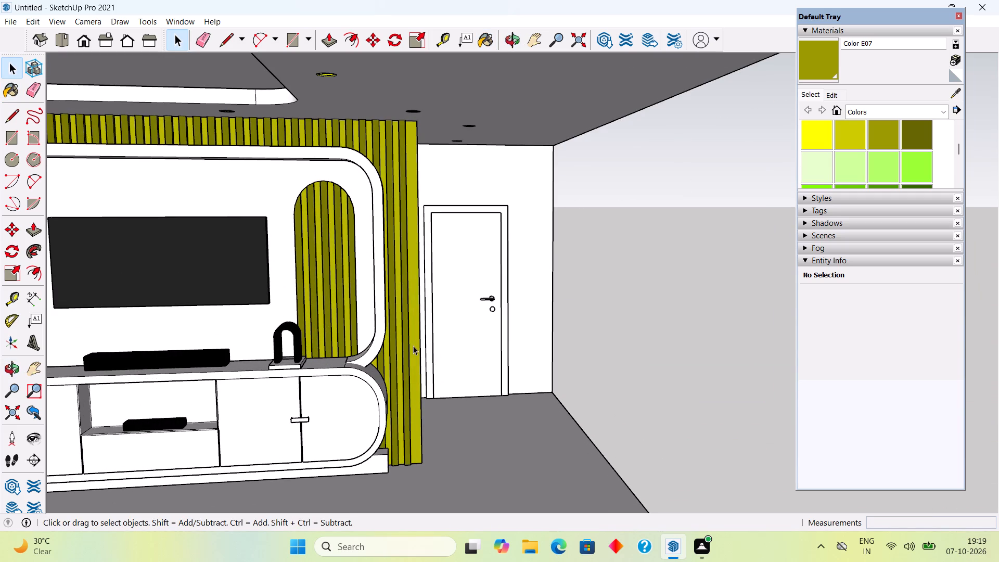
scroll(408, 329, "up", 2)
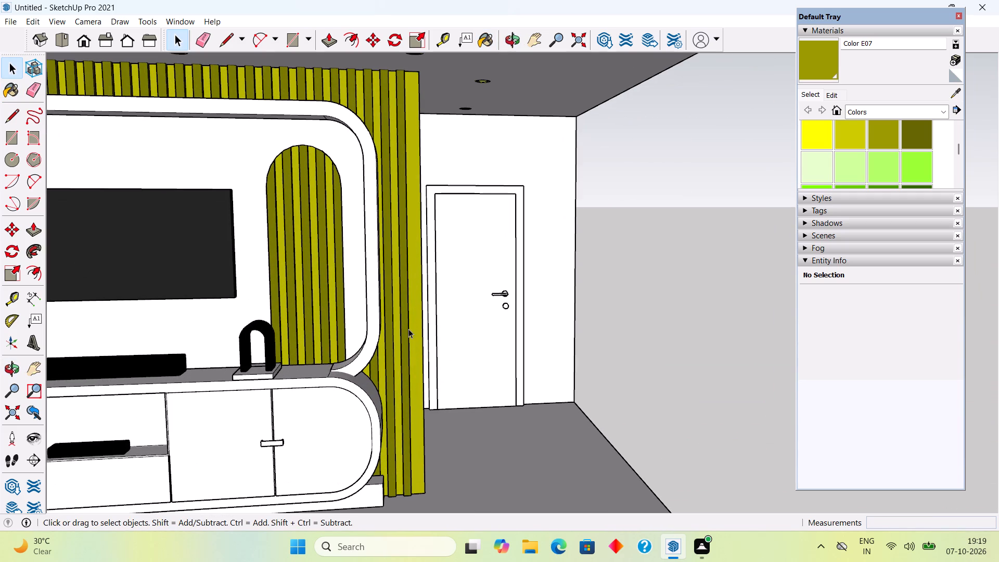
left_click(916, 134)
left_click(416, 259)
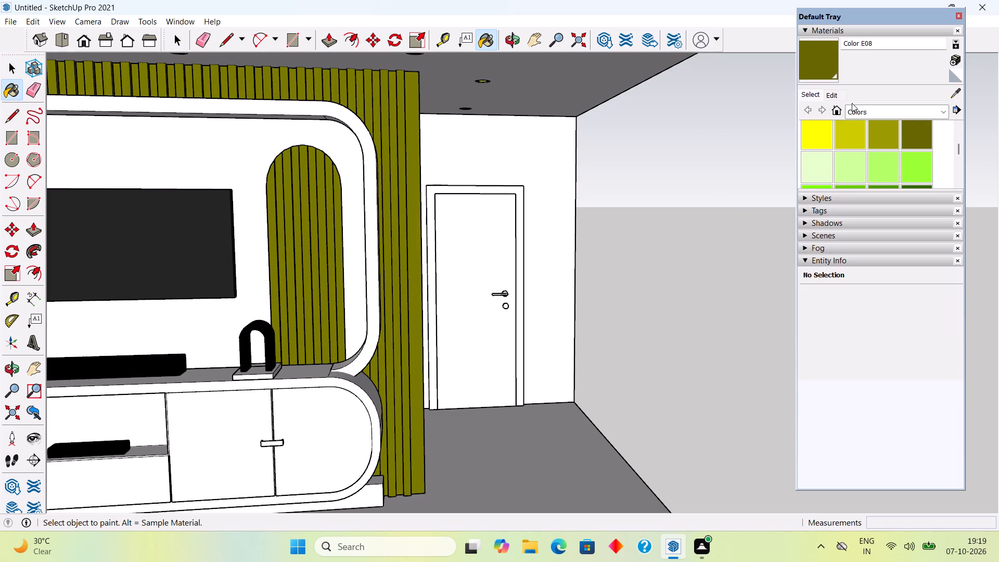
Edit the Color E08 material's brightness to make it a deeper, darker olive.
left_click(831, 95)
left_click_drag(869, 165, 873, 163)
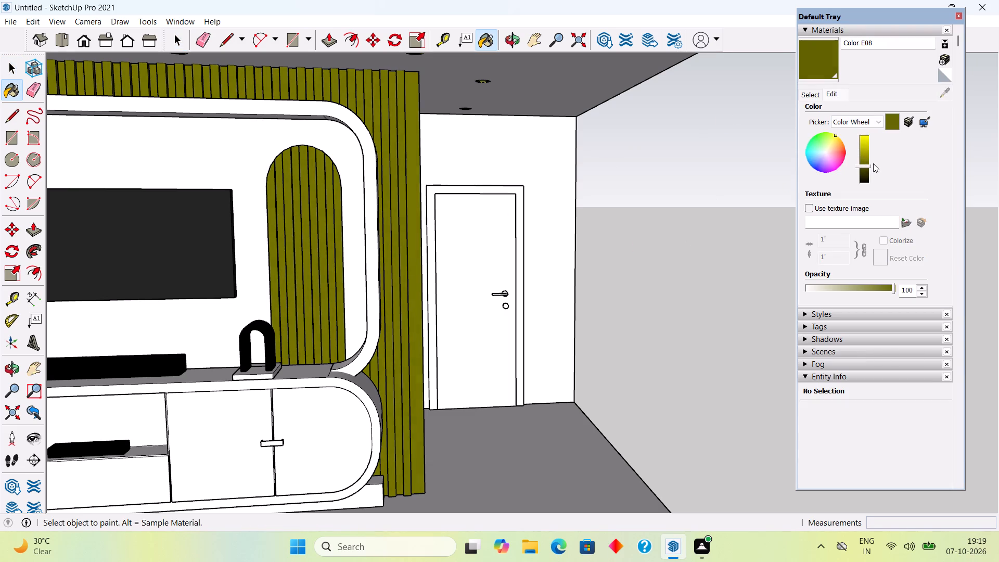
left_click_drag(873, 163, 875, 157)
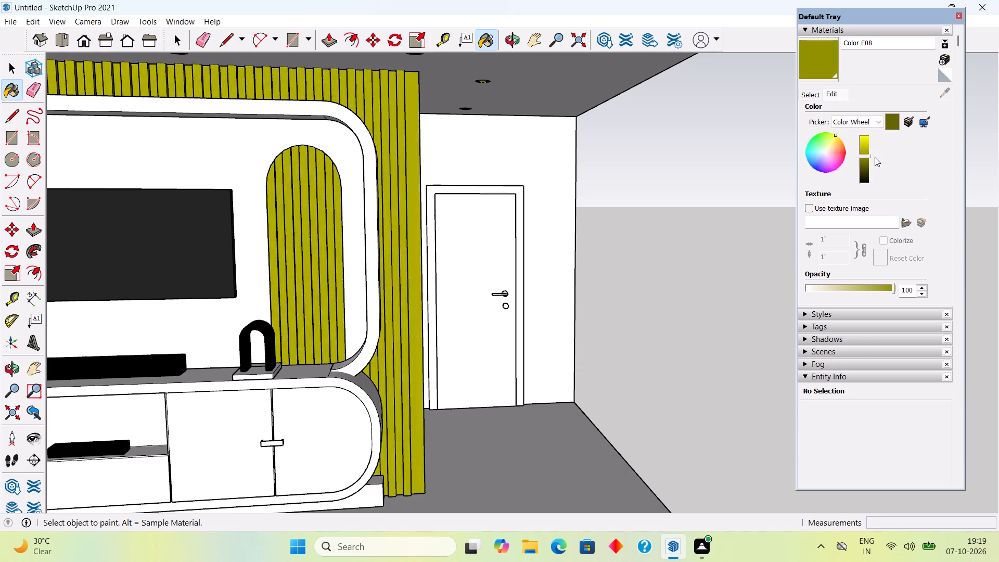
left_click_drag(875, 157, 876, 169)
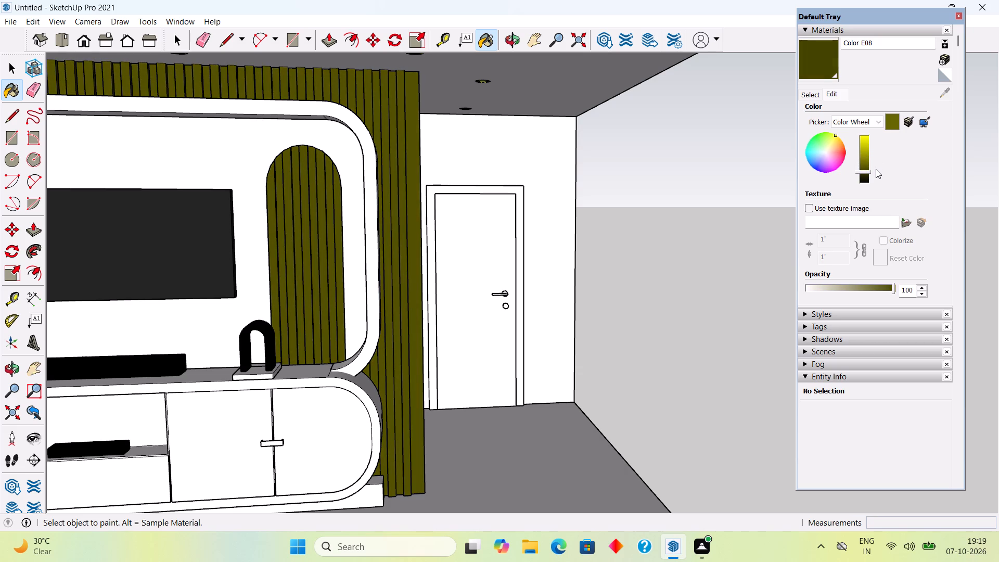
key("space")
scroll(613, 160, "down", 7)
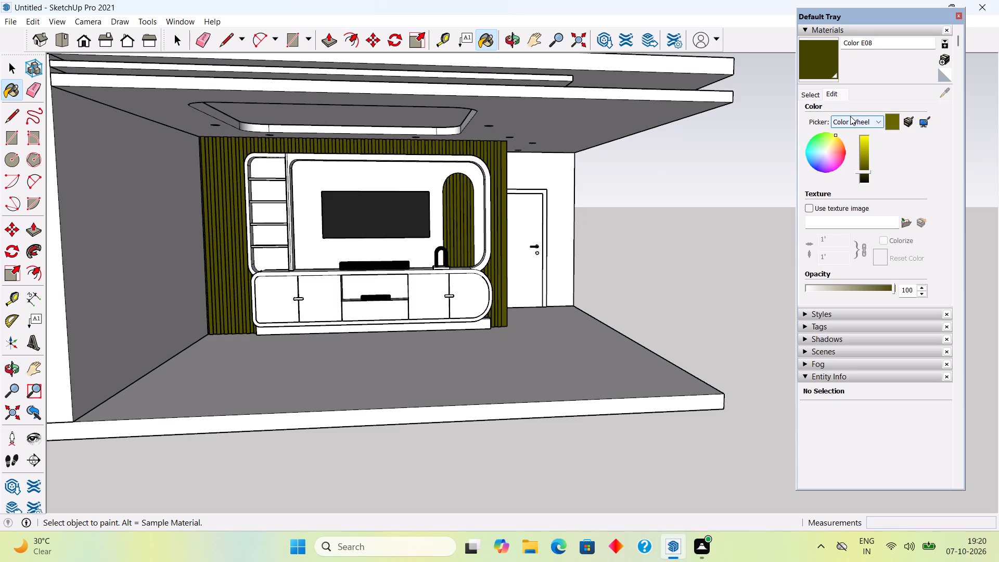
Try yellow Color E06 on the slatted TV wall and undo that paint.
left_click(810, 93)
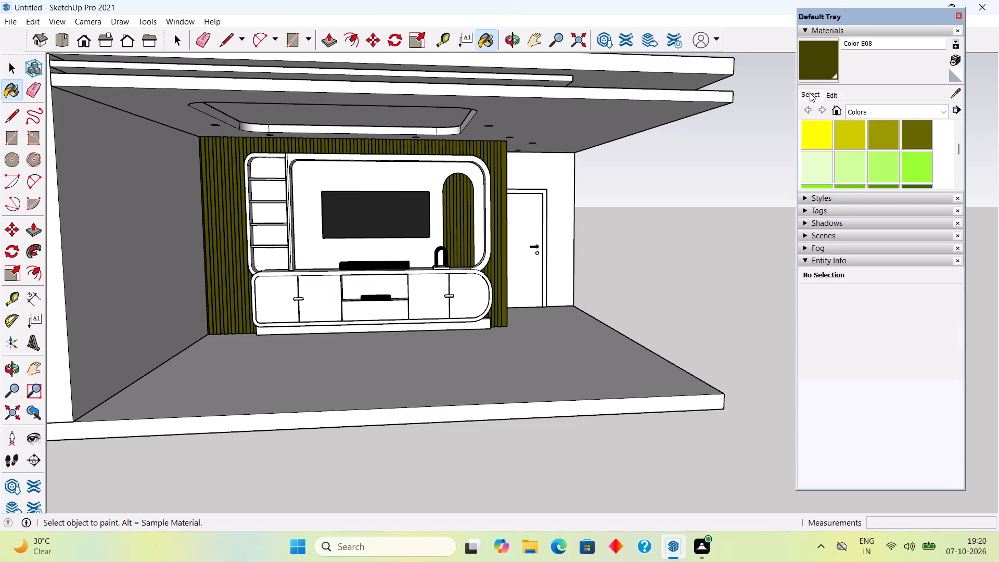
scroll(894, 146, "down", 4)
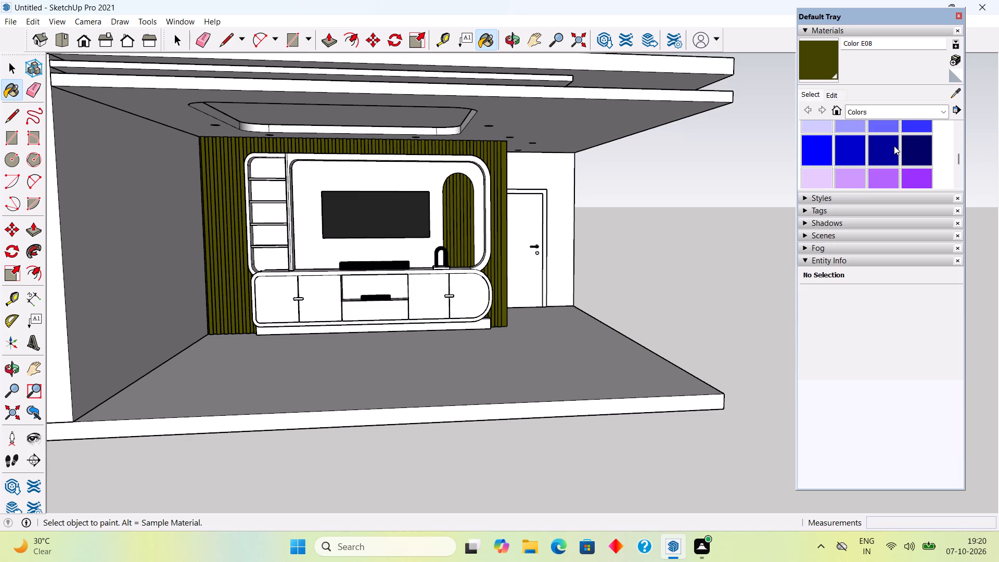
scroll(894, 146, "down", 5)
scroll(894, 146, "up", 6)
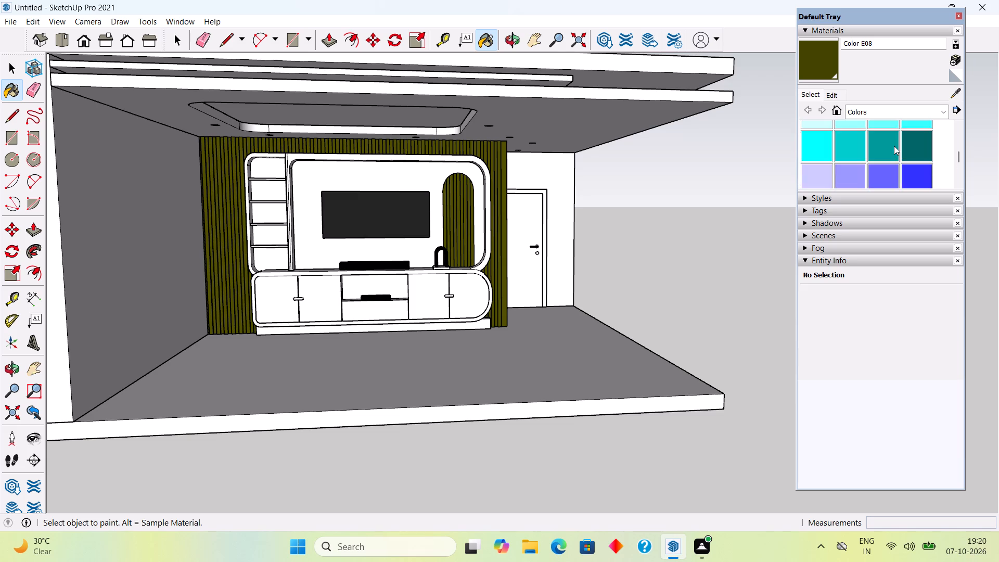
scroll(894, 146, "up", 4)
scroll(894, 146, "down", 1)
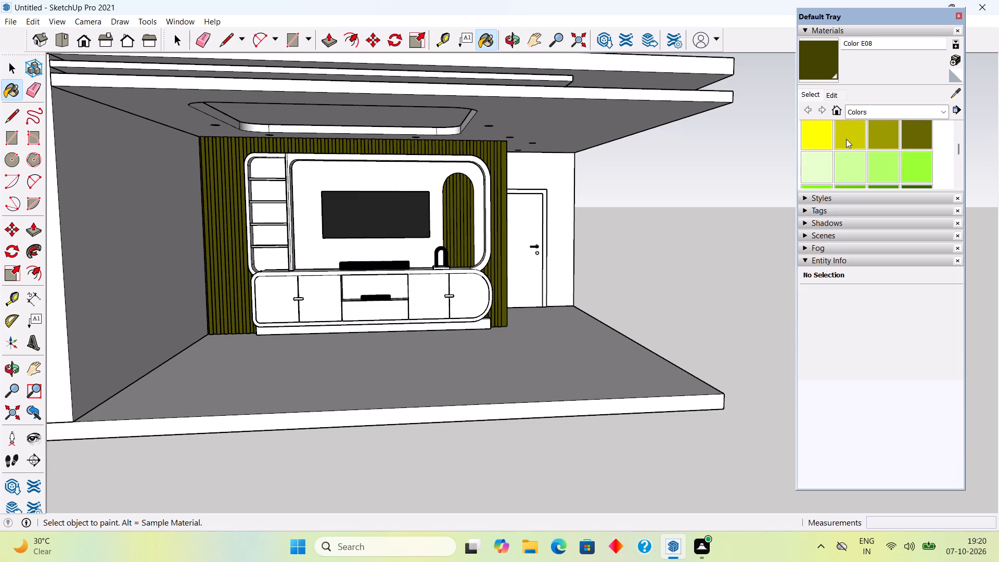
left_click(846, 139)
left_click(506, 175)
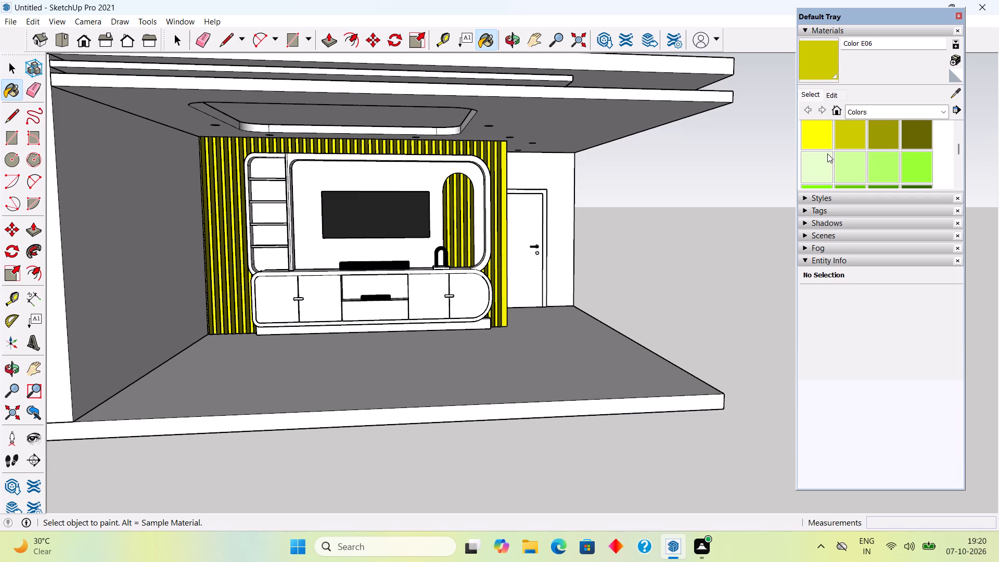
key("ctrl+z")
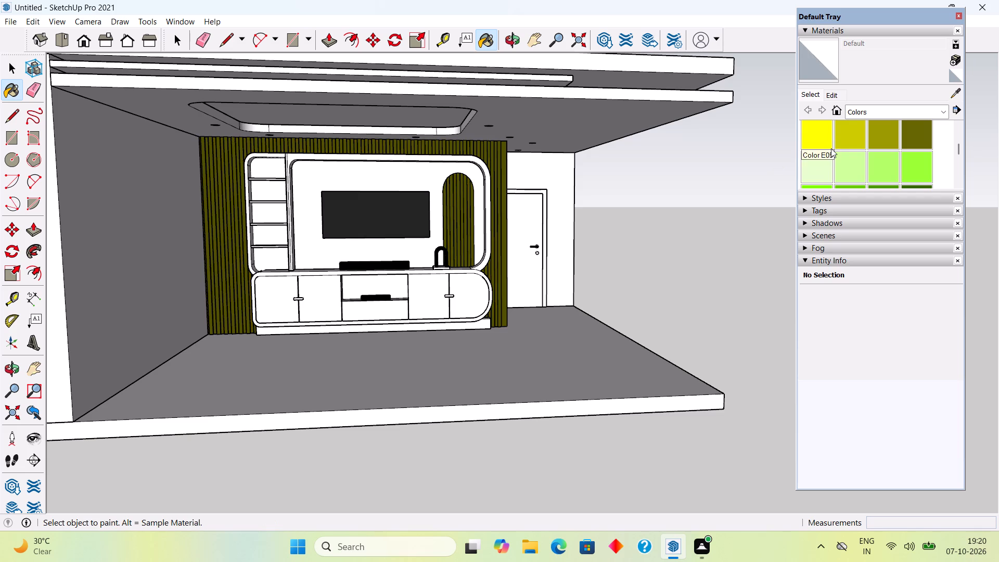
Paint the panel behind the TV, the low TV cabinet and the wall around the door with pale pink Color A01.
scroll(832, 147, "up", 5)
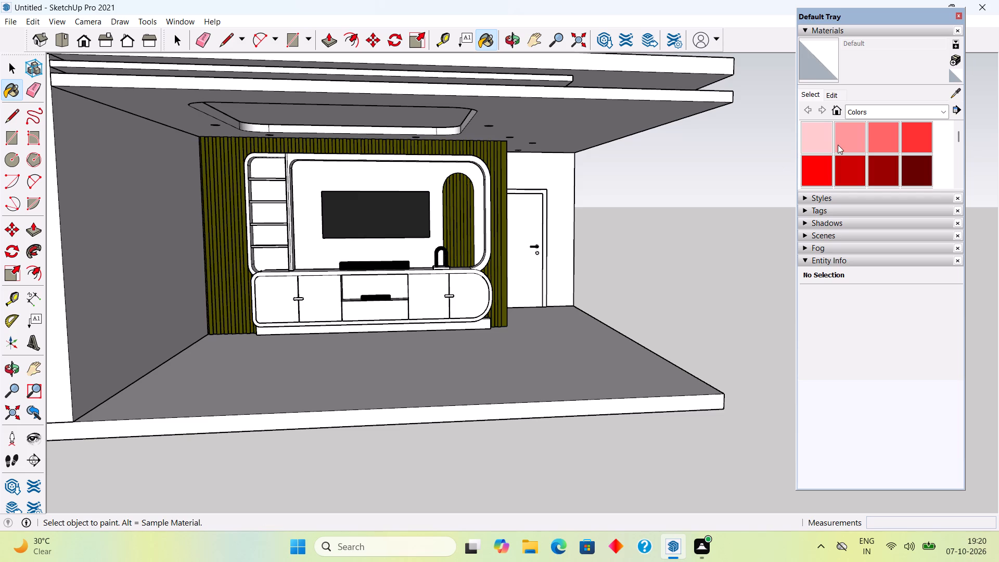
left_click(813, 142)
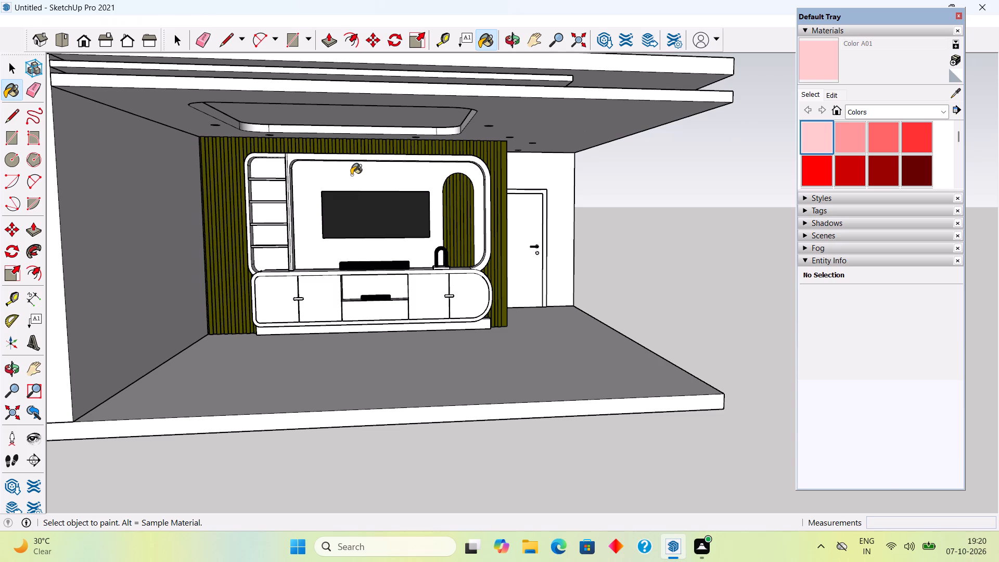
left_click(351, 175)
scroll(352, 175, "up", 5)
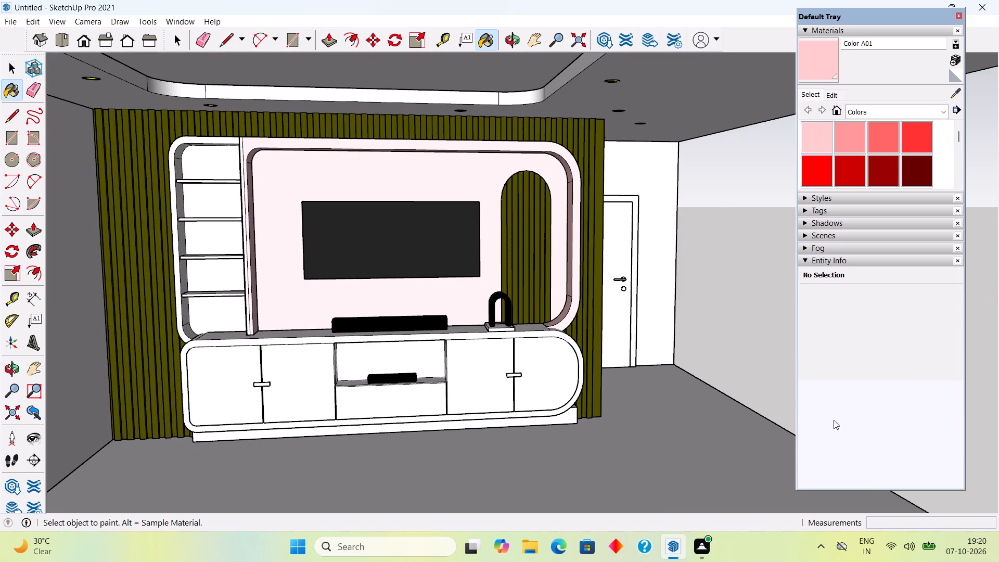
left_click(515, 335)
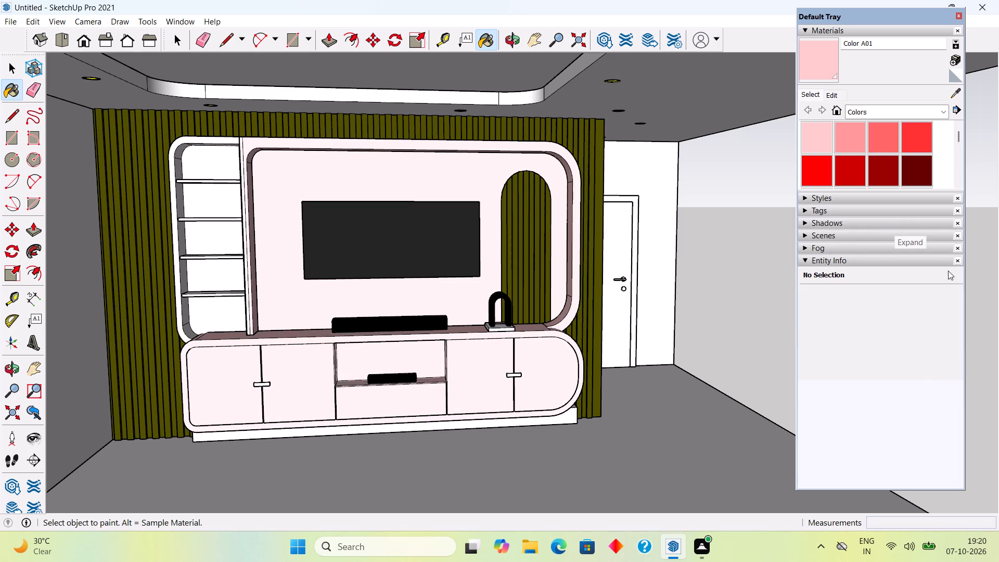
left_click(629, 180)
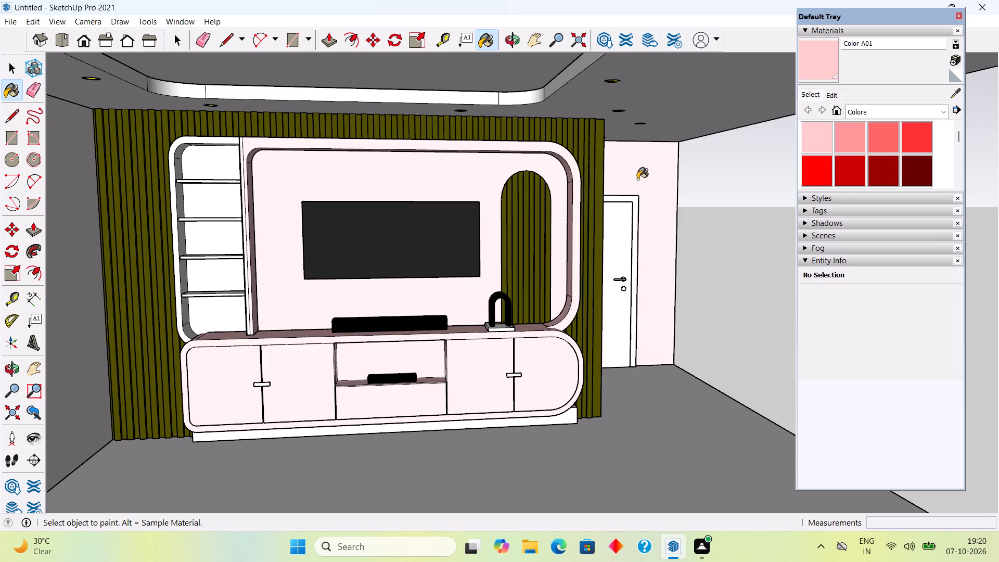
Inside the low TV cabinet group, paint the rounded front border face with white Color M00.
middle_click_drag(638, 181, 626, 196)
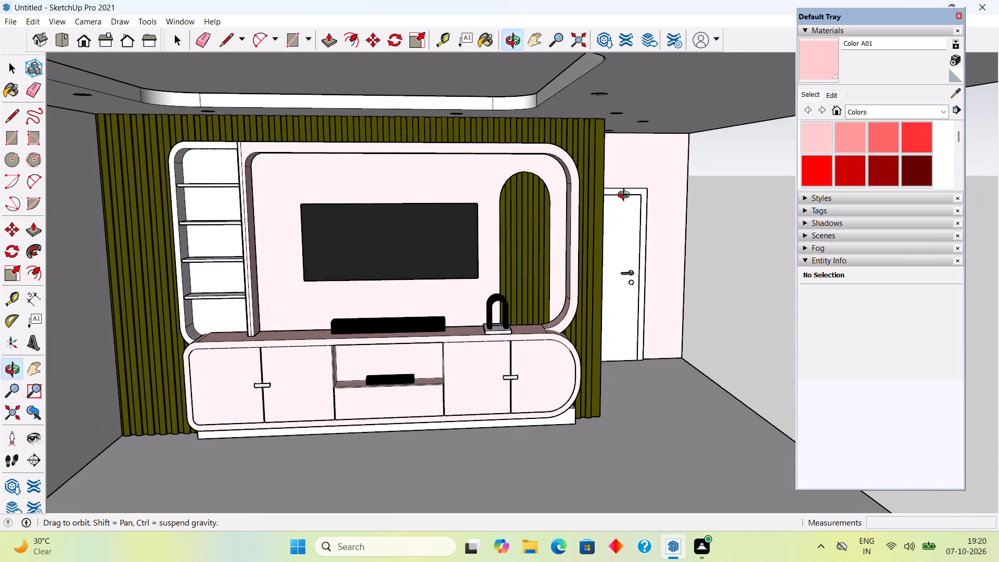
middle_click_drag(626, 196, 636, 225)
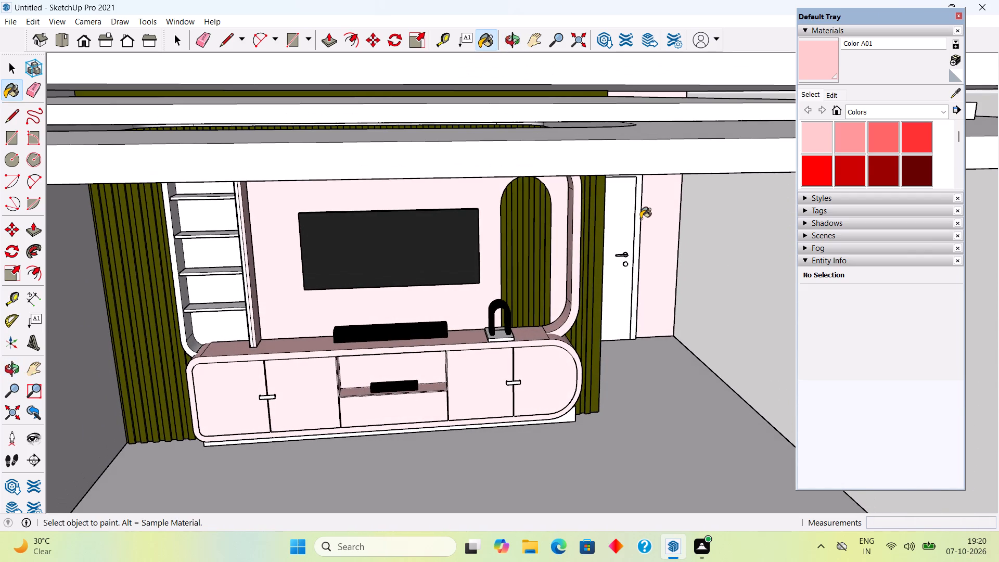
key("space")
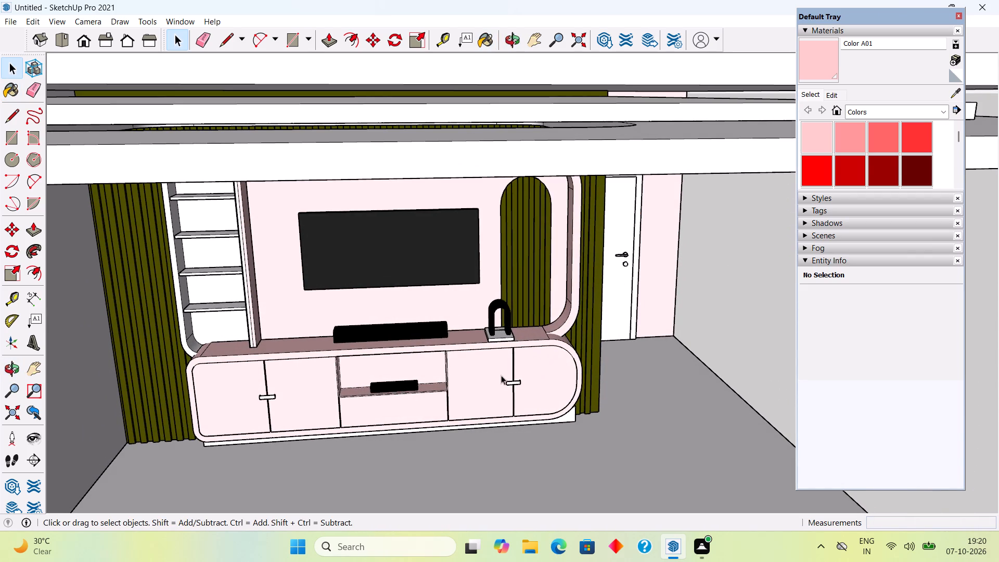
triple_click(500, 374)
left_click(498, 372)
double_click(498, 372)
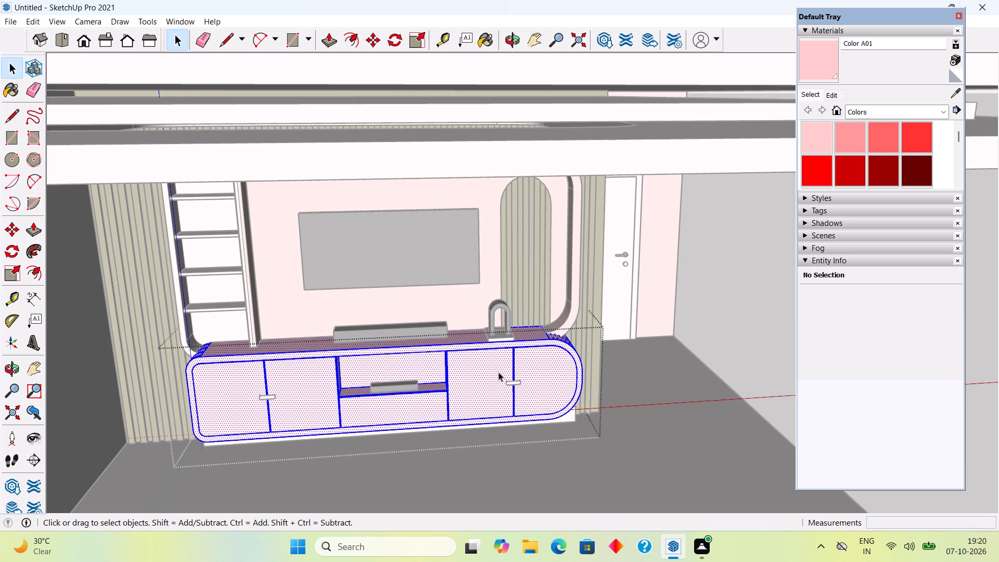
left_click(498, 372)
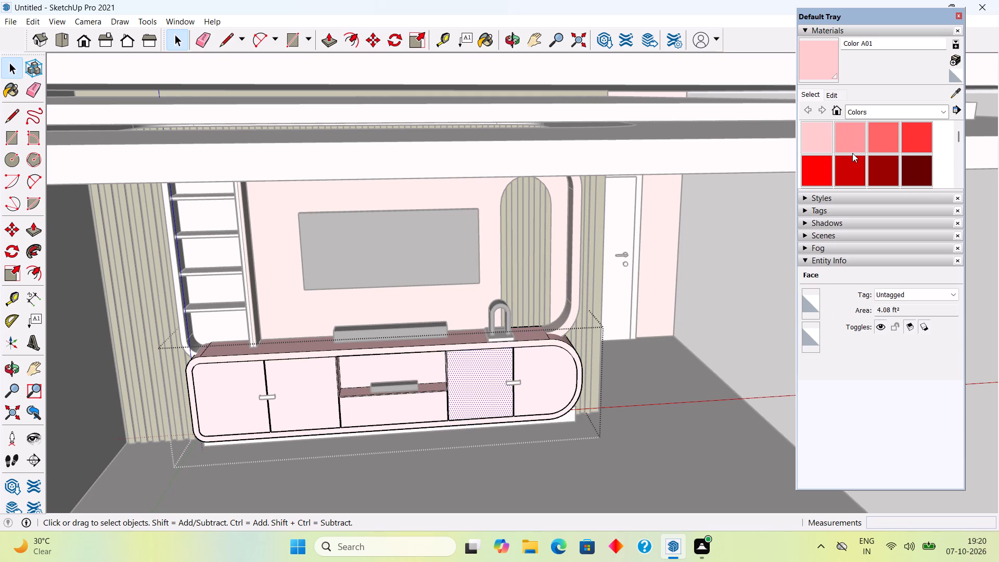
left_click(442, 347)
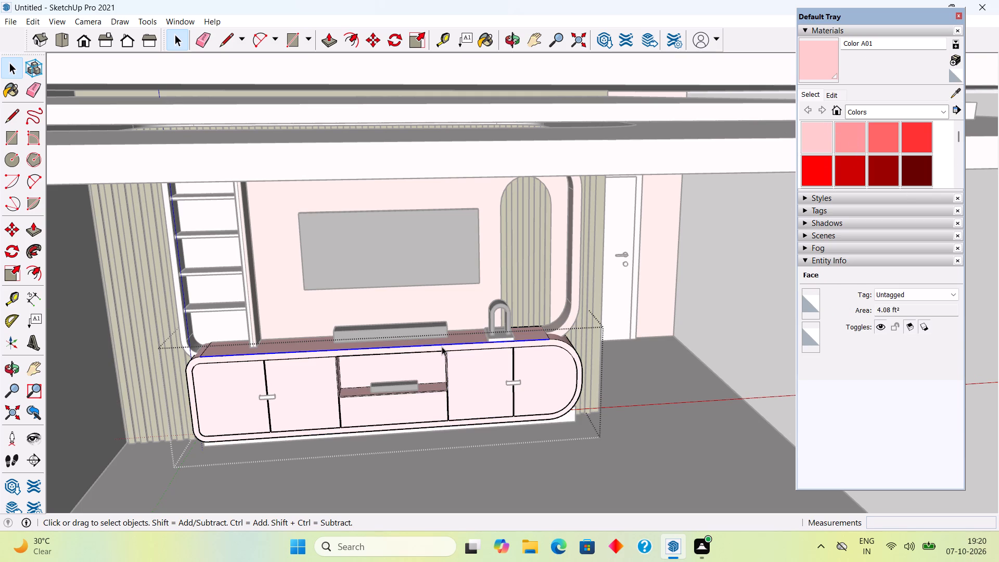
scroll(442, 347, "up", 5)
left_click(449, 351)
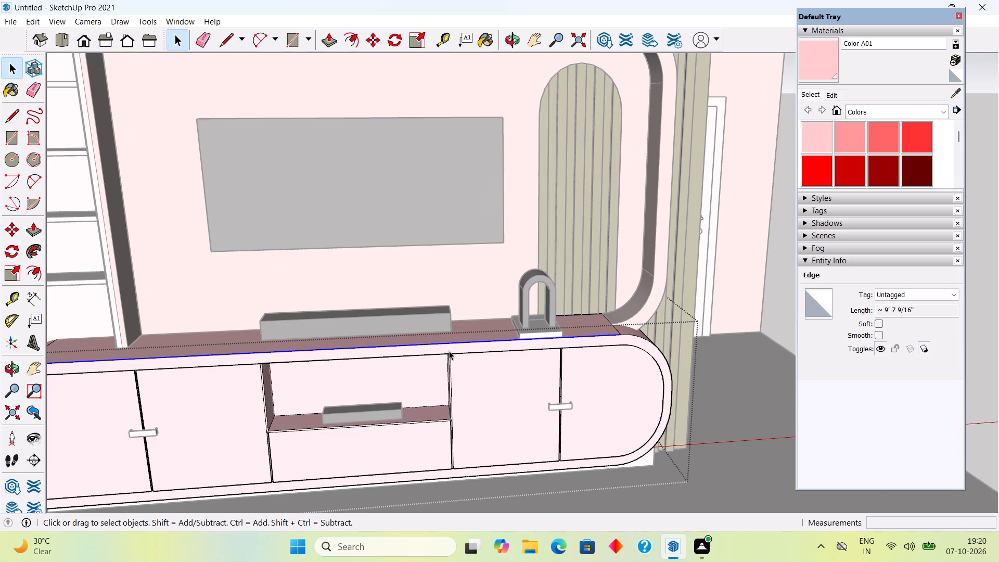
scroll(884, 157, "down", 7)
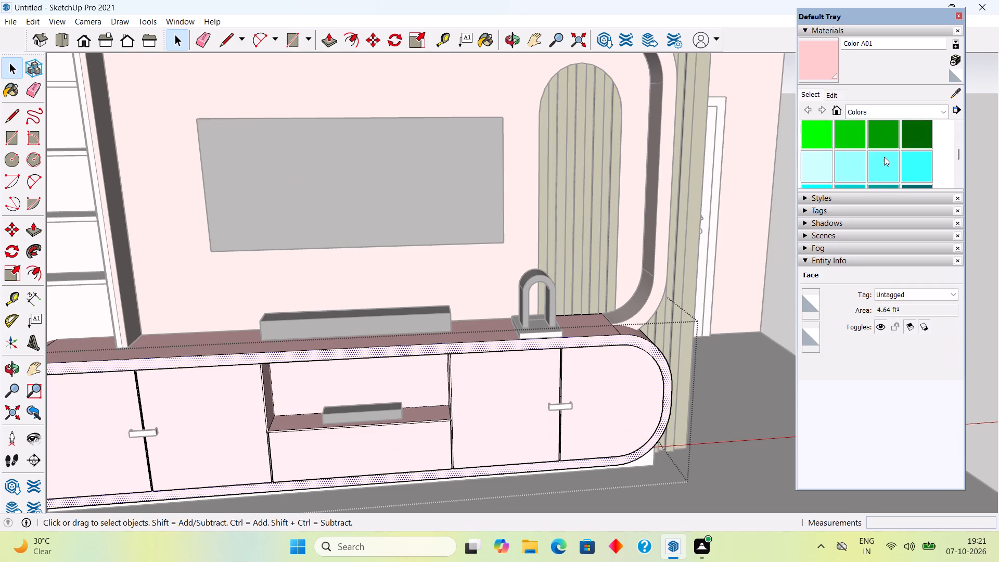
scroll(884, 157, "down", 7)
scroll(847, 154, "up", 1)
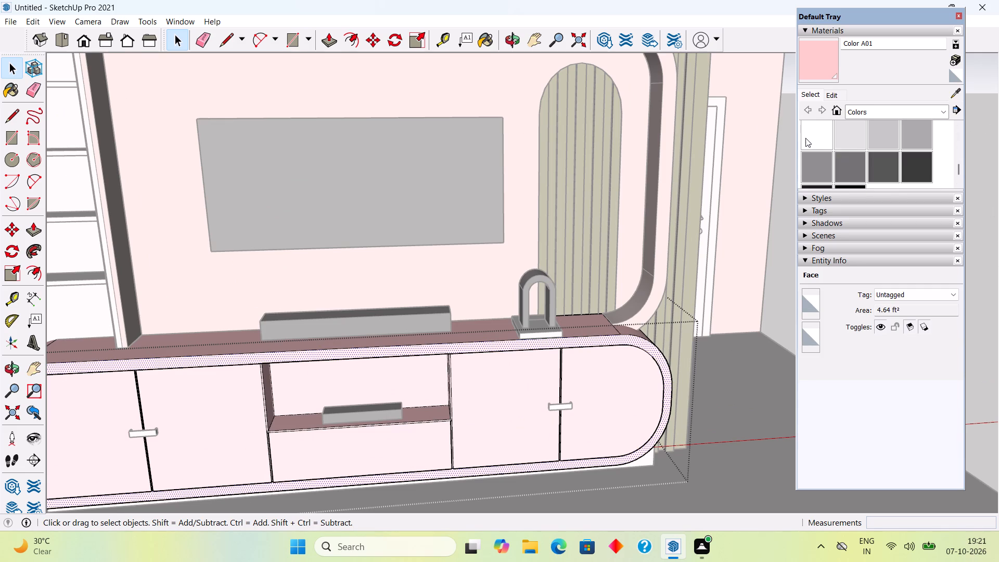
left_click(805, 137)
scroll(535, 338, "up", 3)
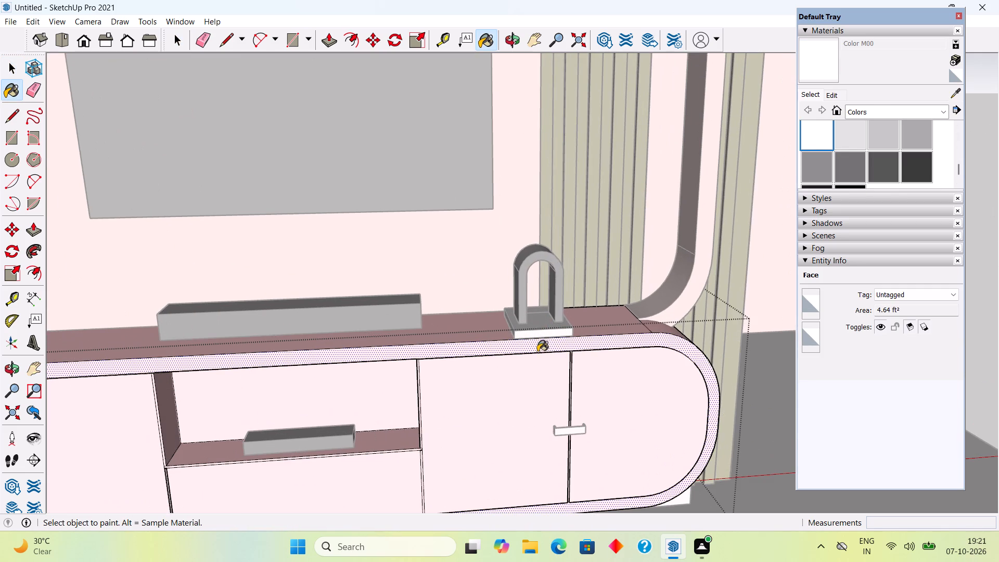
left_click(538, 351)
Paint the low cabinet's top surface and its curved faces at both ends with white Color M00.
left_click(597, 321)
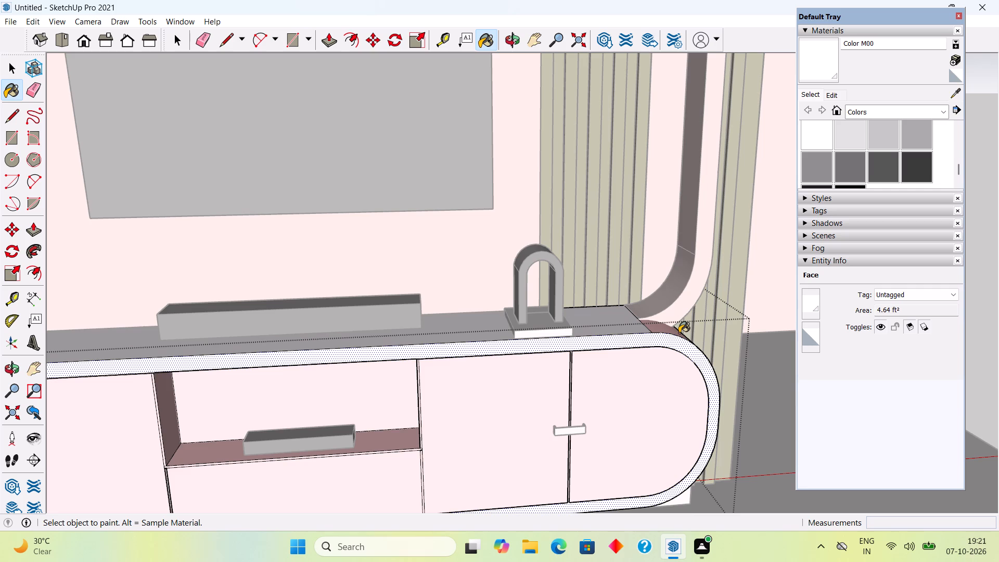
left_click(678, 333)
scroll(678, 333, "down", 8)
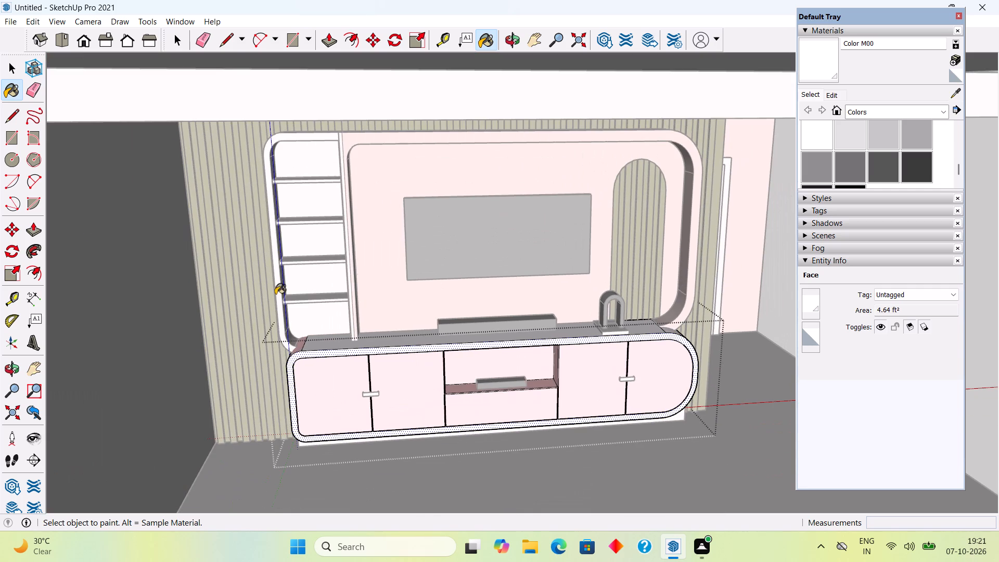
scroll(298, 367, "up", 9)
left_click(297, 341)
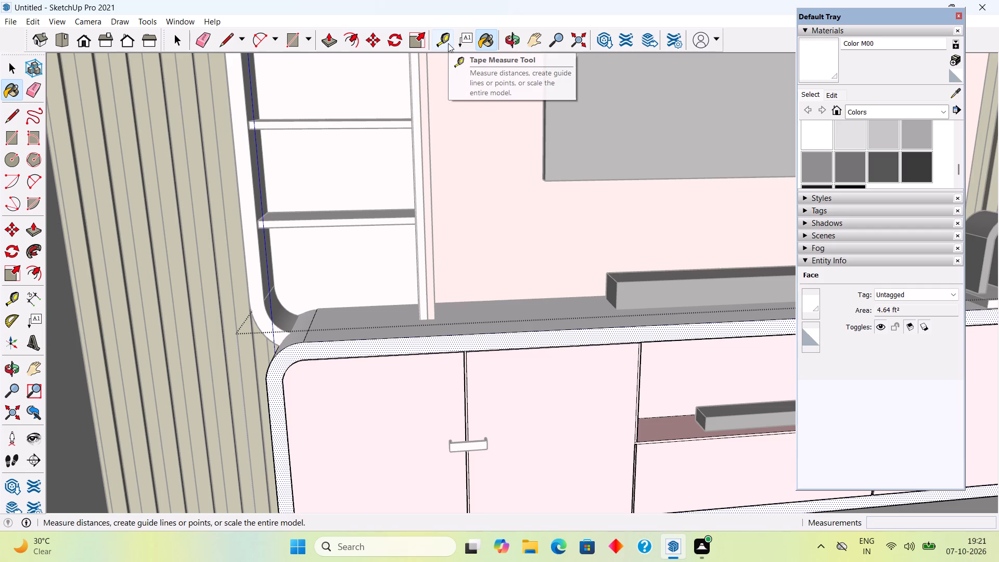
Finish editing the low cabinet group and return to the whole room model.
scroll(522, 73, "down", 8)
key("space")
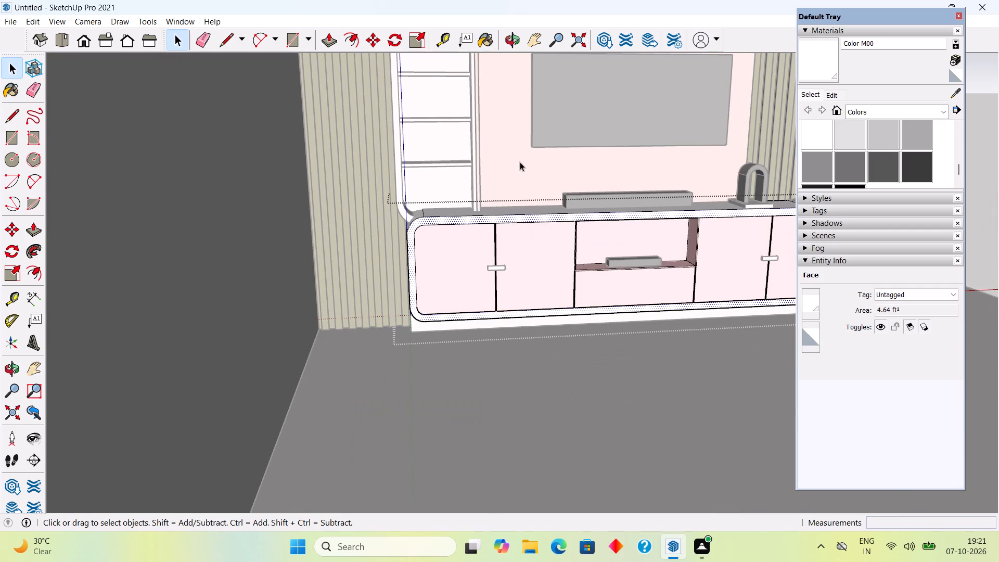
scroll(520, 163, "down", 10)
left_click(327, 183)
scroll(754, 195, "up", 4)
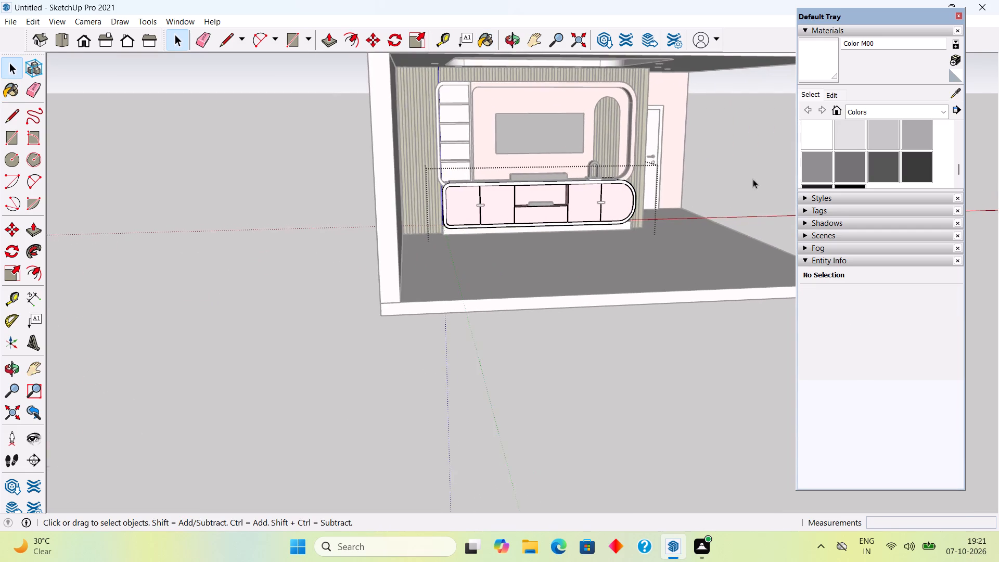
left_click(752, 178)
Paint the two door handles on the front of the low TV cabinet with black Color M09.
middle_click_drag(612, 169, 585, 210)
scroll(619, 198, "up", 1)
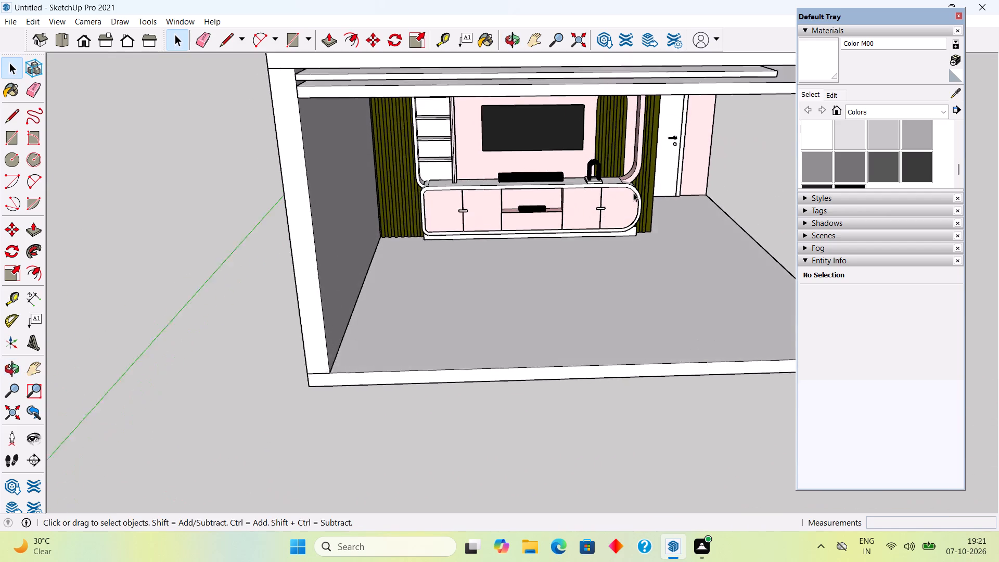
scroll(633, 193, "up", 1)
scroll(881, 174, "down", 2)
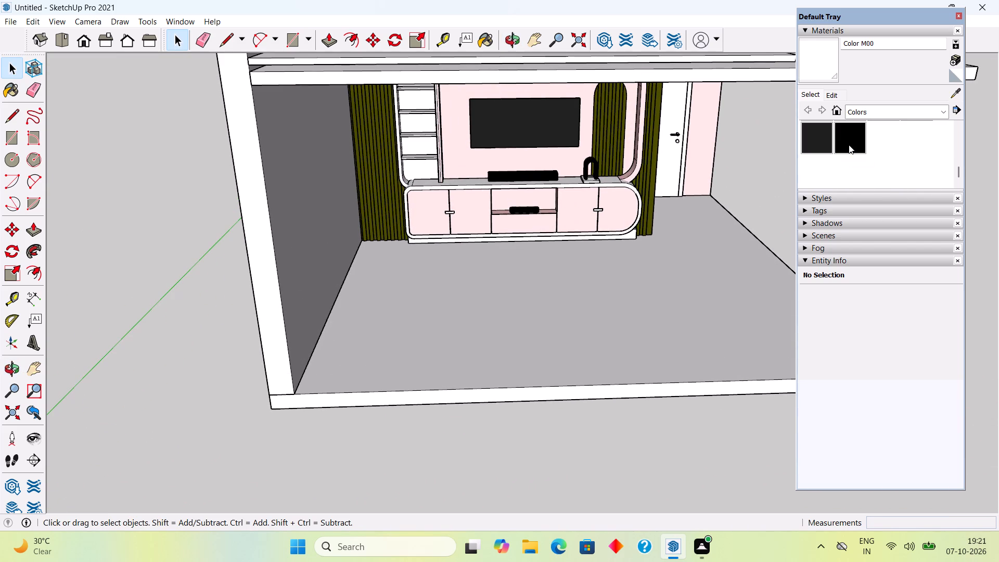
left_click(849, 145)
scroll(543, 232, "up", 5)
scroll(660, 207, "up", 5)
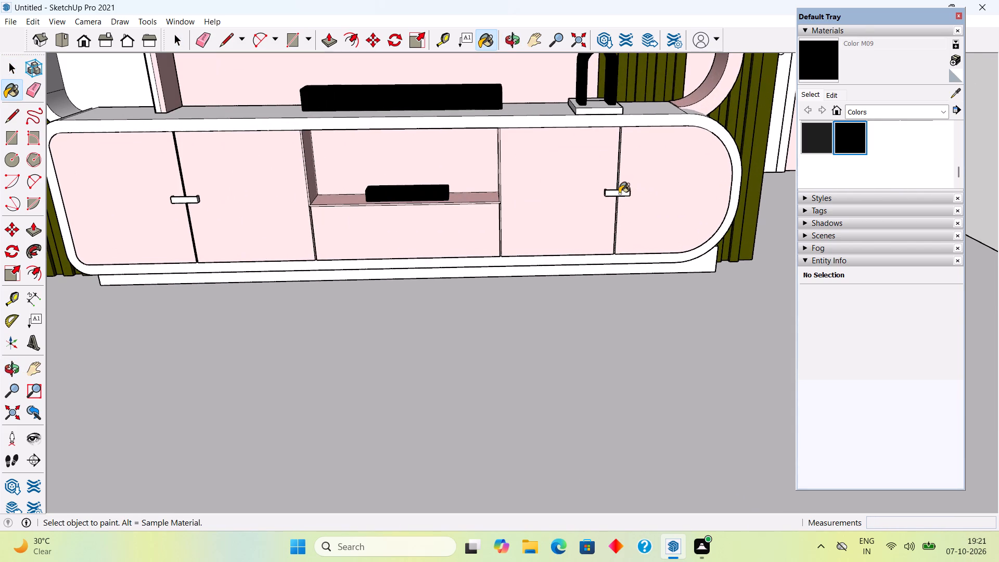
left_click(619, 194)
left_click(195, 202)
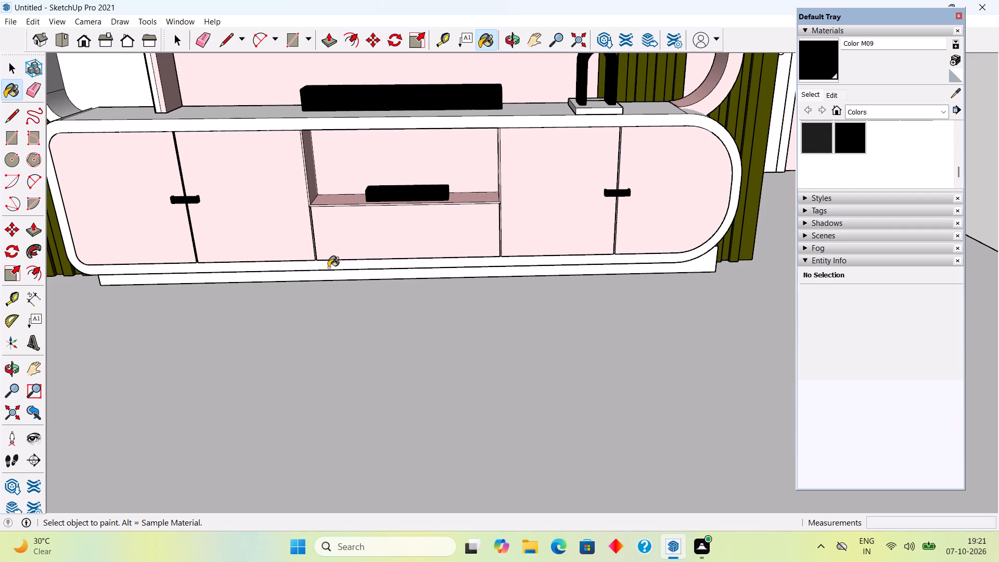
key("space")
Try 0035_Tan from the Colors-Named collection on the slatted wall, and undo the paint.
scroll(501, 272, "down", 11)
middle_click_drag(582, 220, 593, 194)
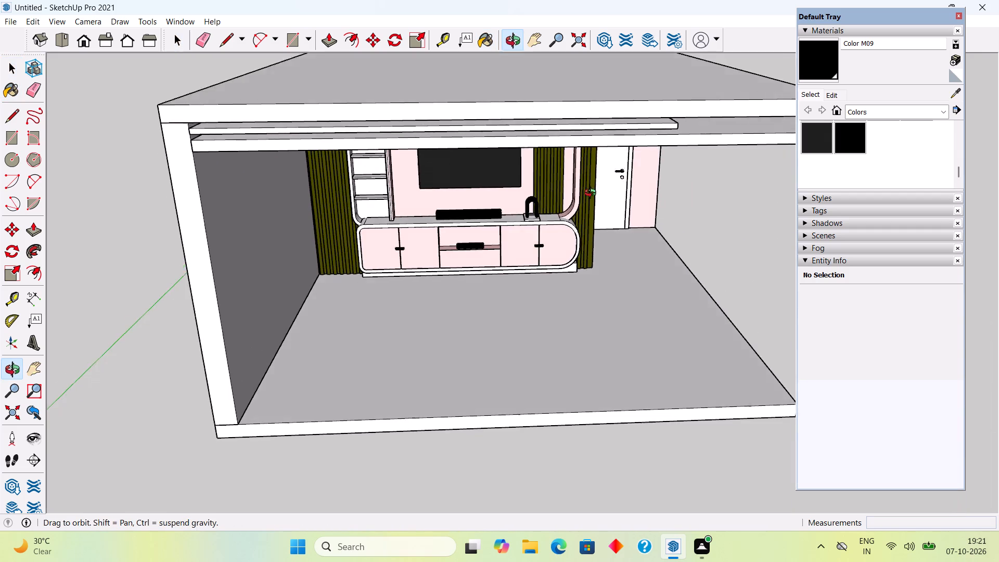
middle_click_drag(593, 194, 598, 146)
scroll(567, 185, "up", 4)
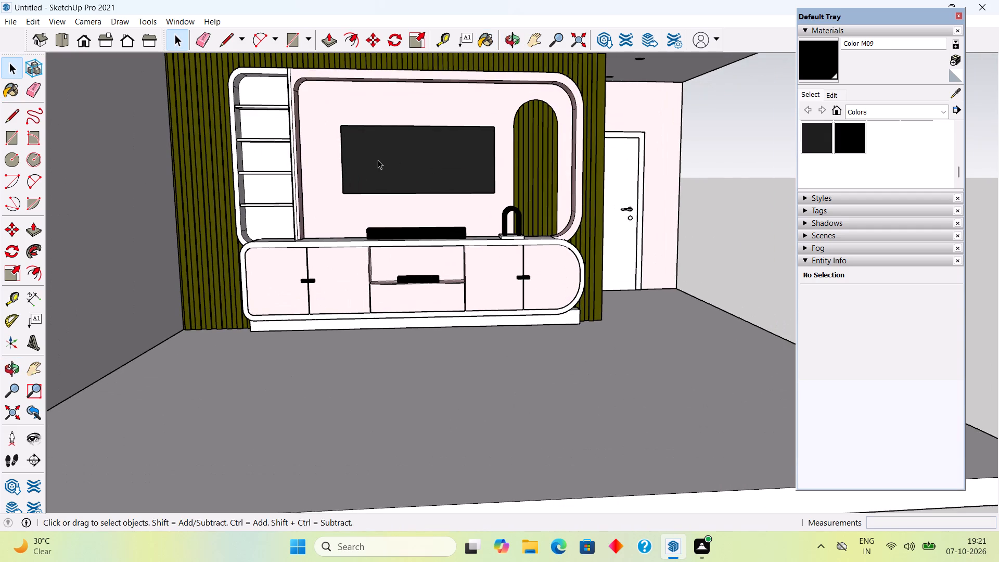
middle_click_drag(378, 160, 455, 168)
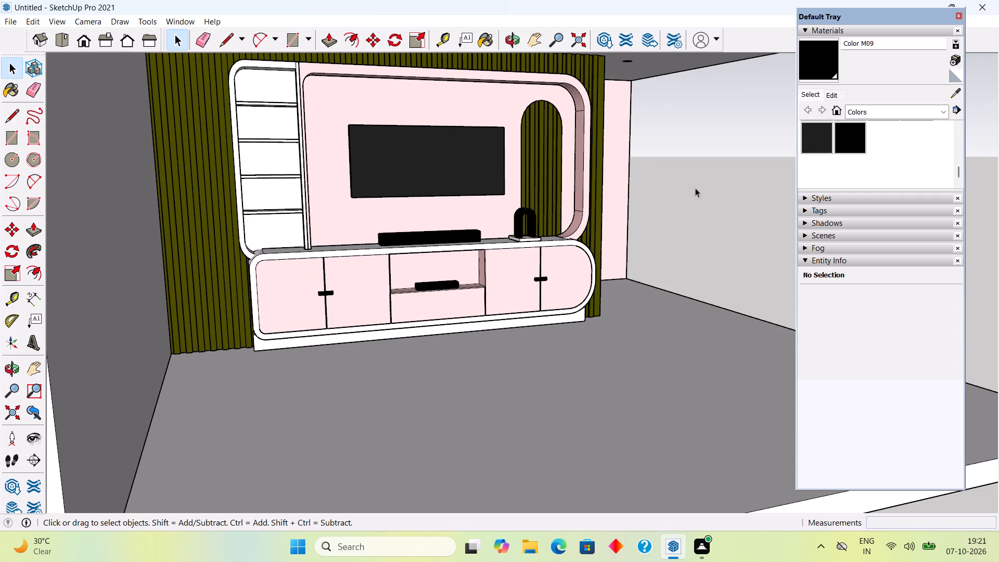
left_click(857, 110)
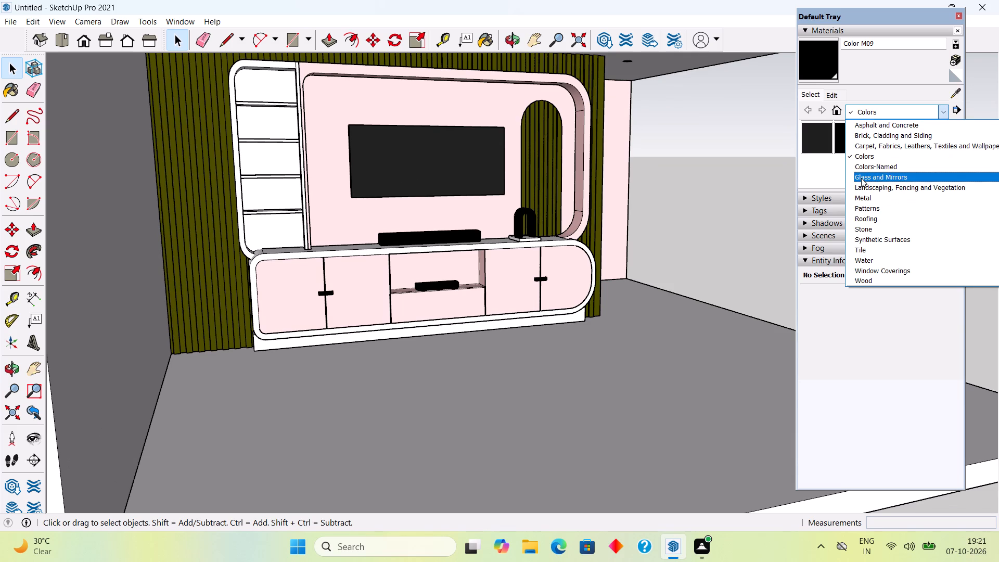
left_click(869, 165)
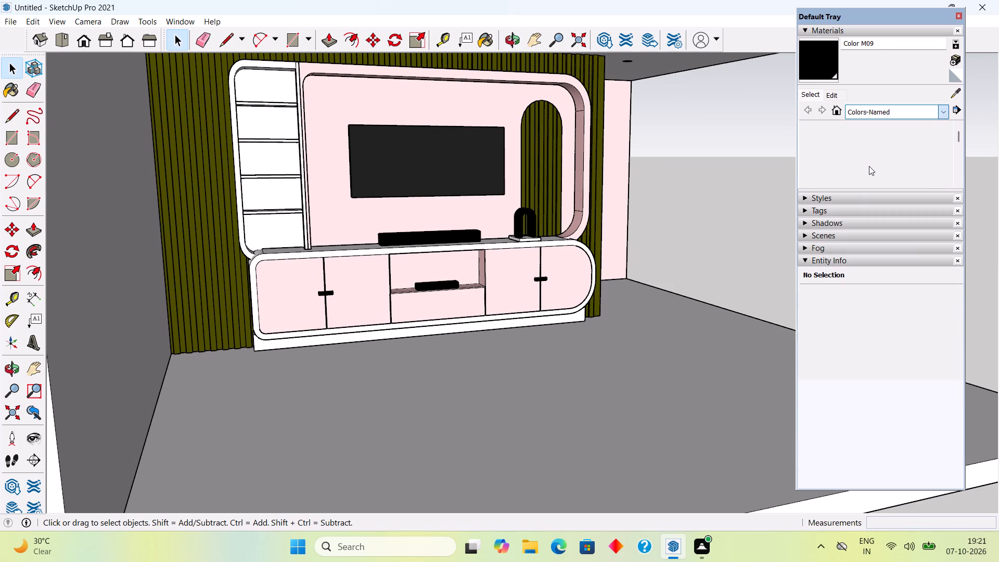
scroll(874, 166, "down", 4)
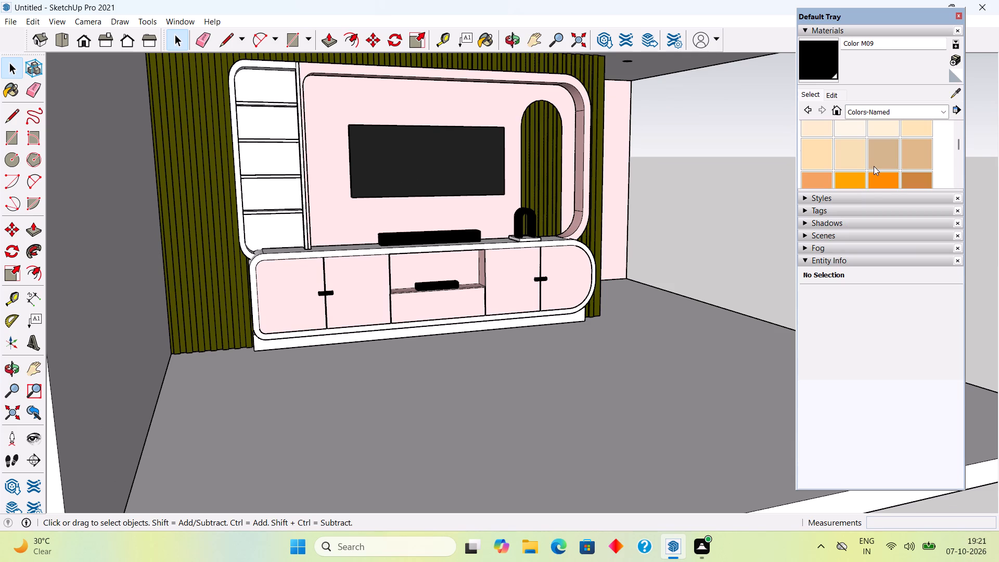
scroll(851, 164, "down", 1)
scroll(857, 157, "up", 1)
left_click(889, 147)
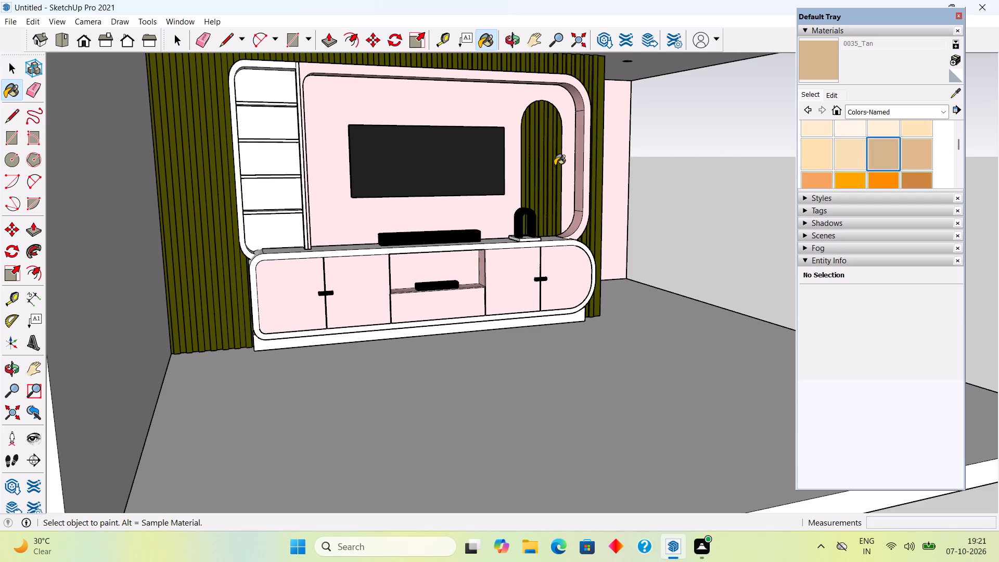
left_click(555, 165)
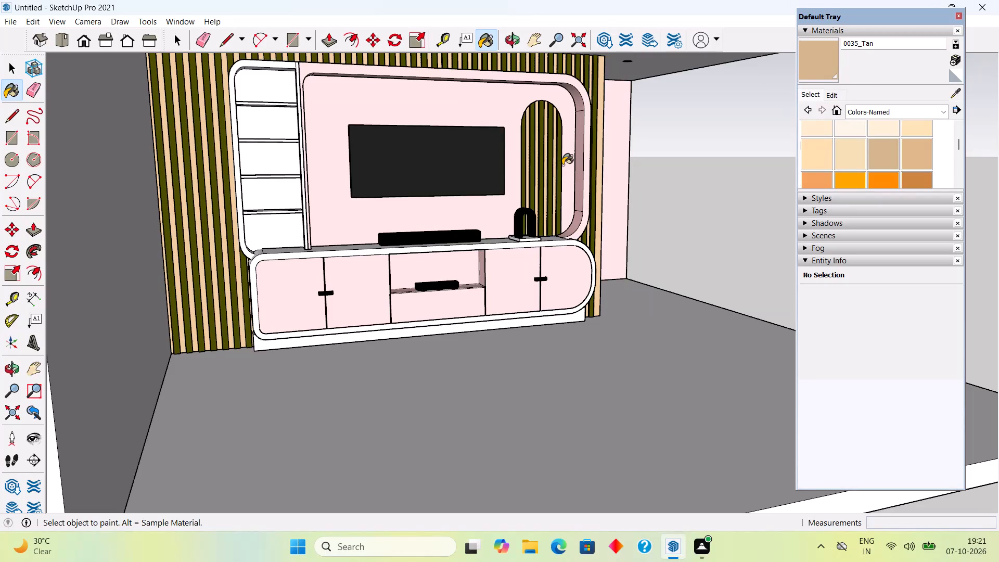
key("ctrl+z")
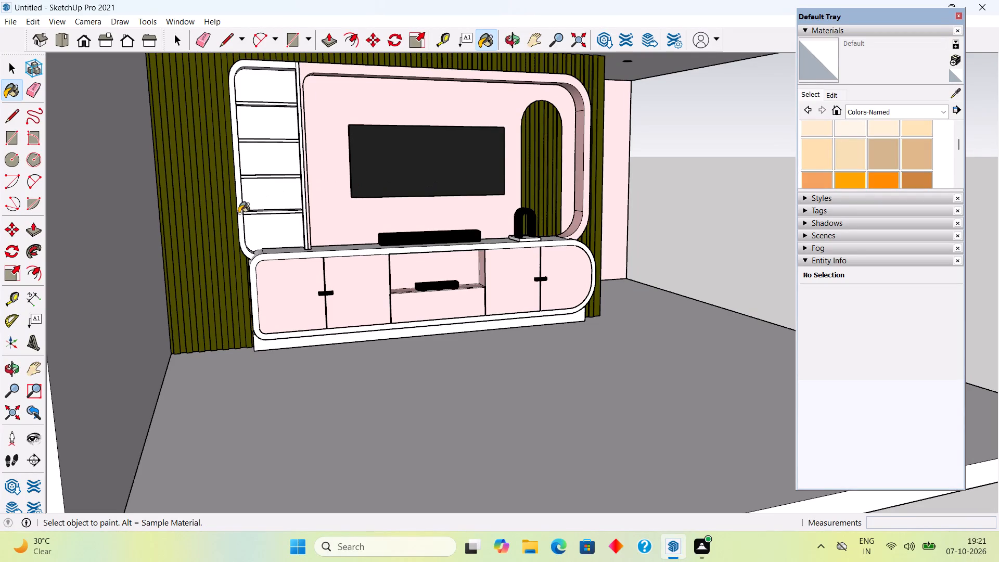
Inside the open shelf unit's group, paint the rounded frame's front face with 0036_BurlyWood.
left_click(240, 213)
left_click(240, 213)
scroll(240, 213, "up", 11)
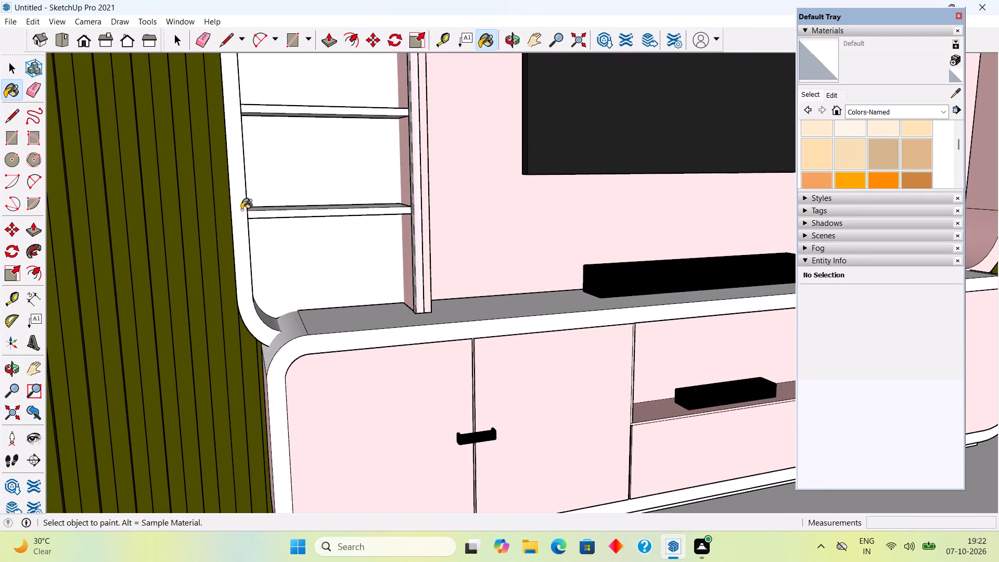
left_click(241, 203)
double_click(241, 203)
key("space")
triple_click(243, 203)
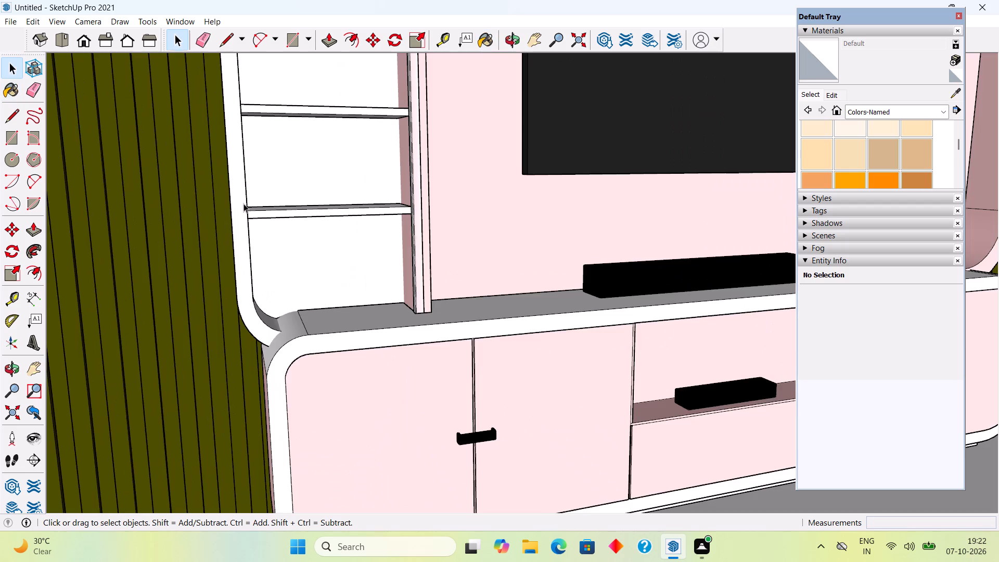
double_click(244, 203)
left_click(244, 203)
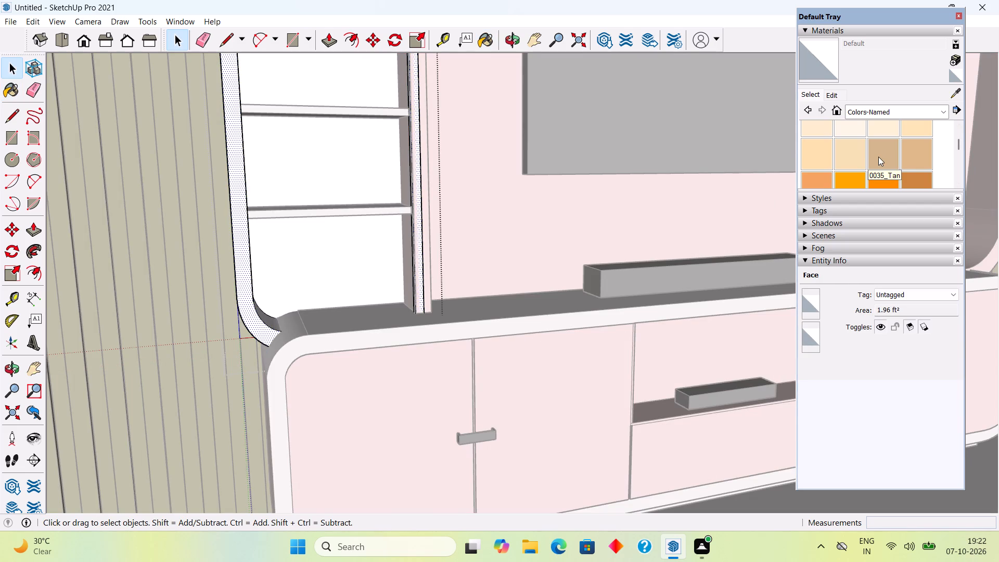
left_click(920, 162)
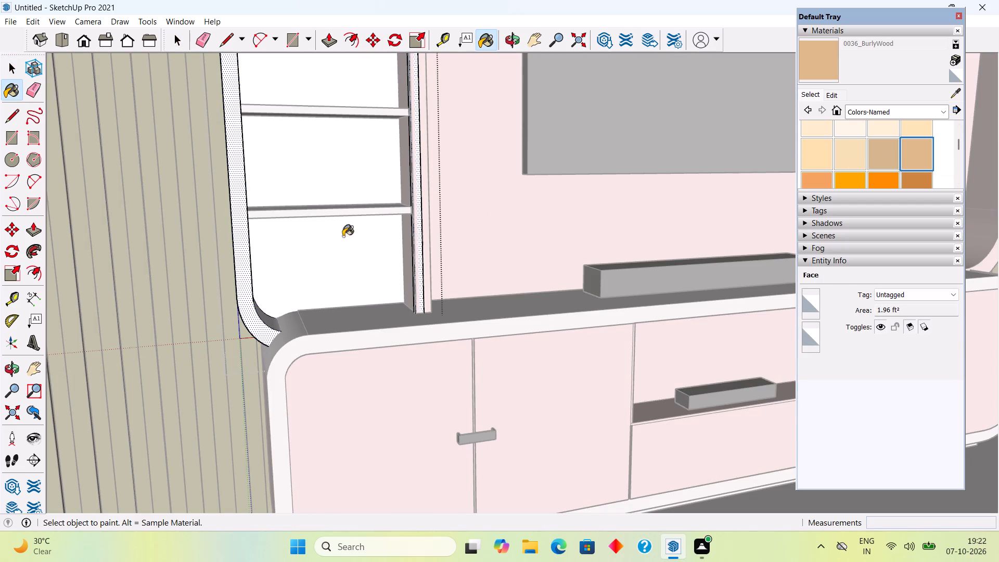
left_click(243, 259)
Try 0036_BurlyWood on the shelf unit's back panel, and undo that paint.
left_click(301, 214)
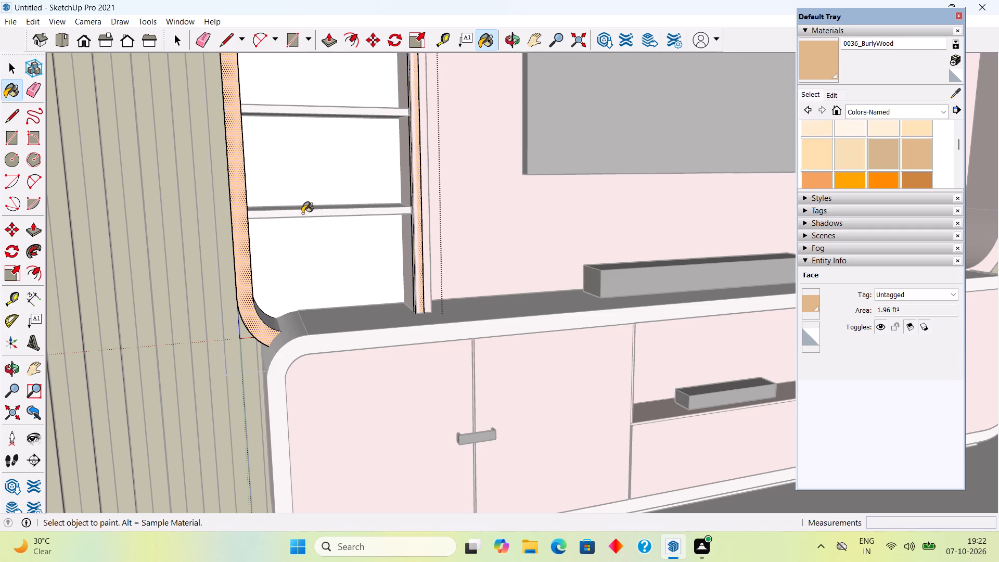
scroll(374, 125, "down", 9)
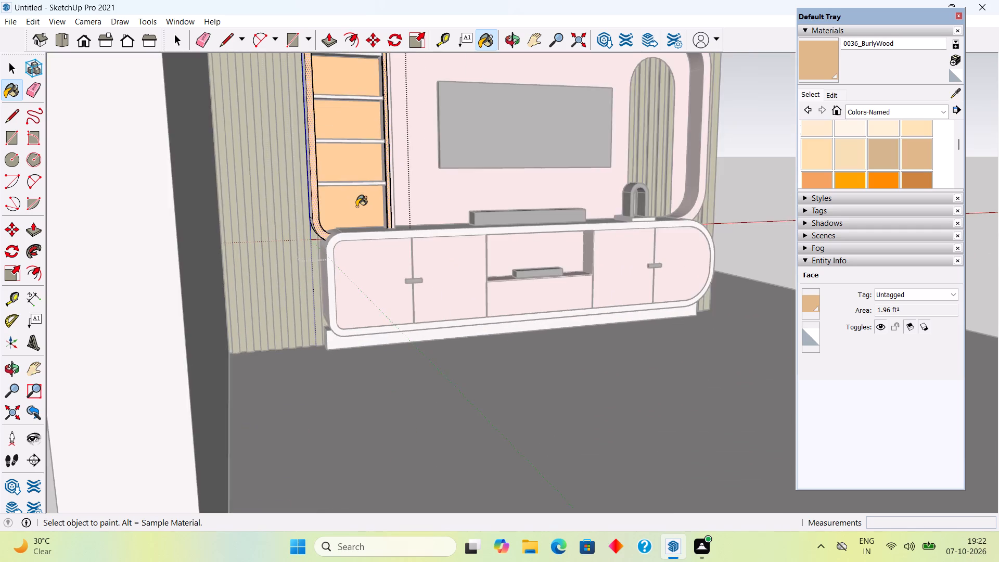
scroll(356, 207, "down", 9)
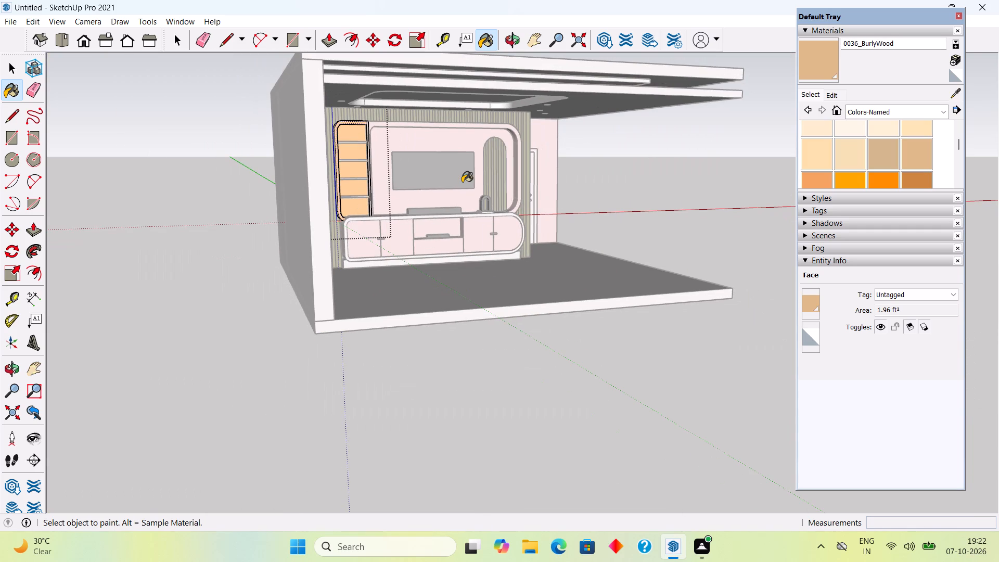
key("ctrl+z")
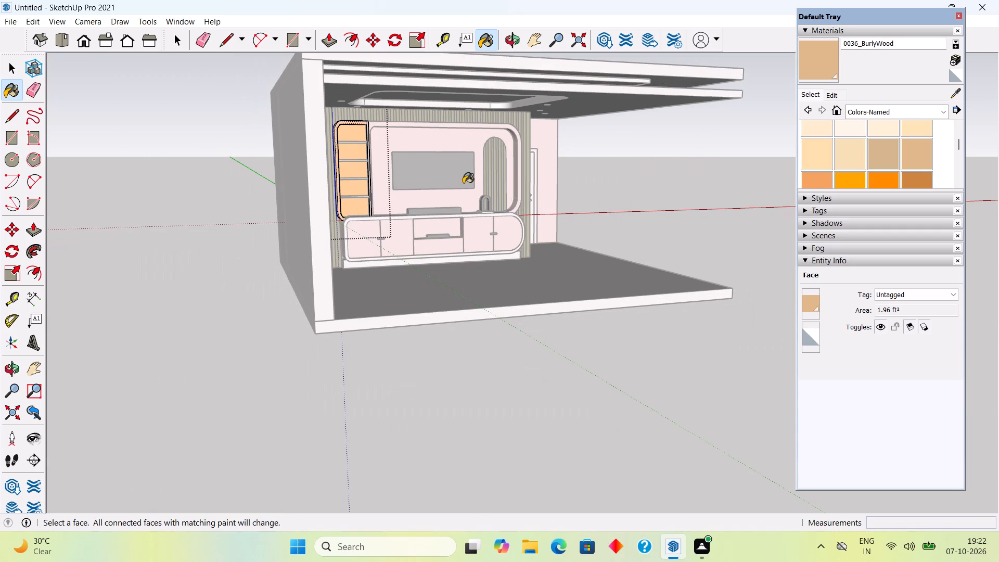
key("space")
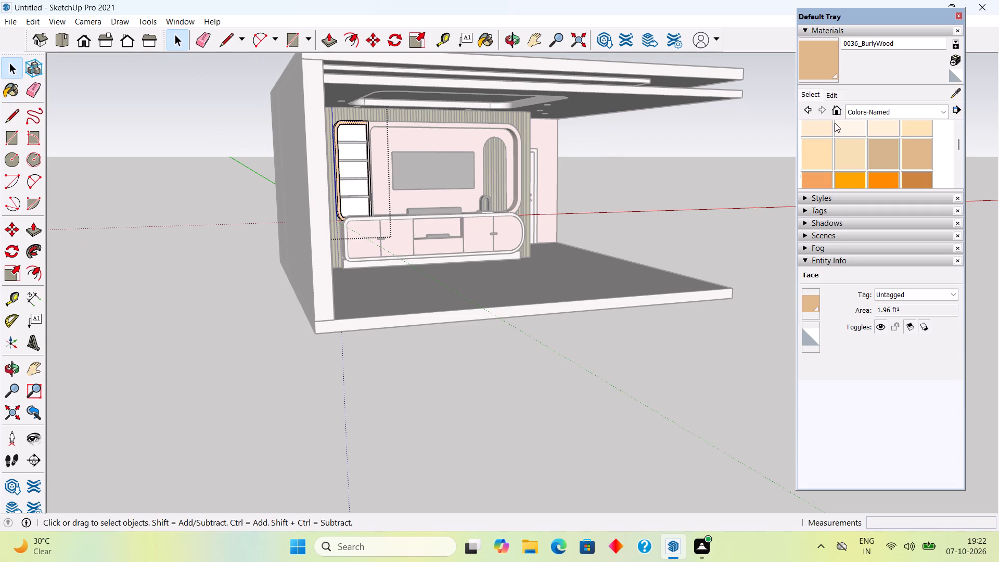
Sample pale pink Color A01 from the low cabinet and paint the shelf unit's back panel with it.
scroll(856, 100, "up", 3)
left_click(956, 95)
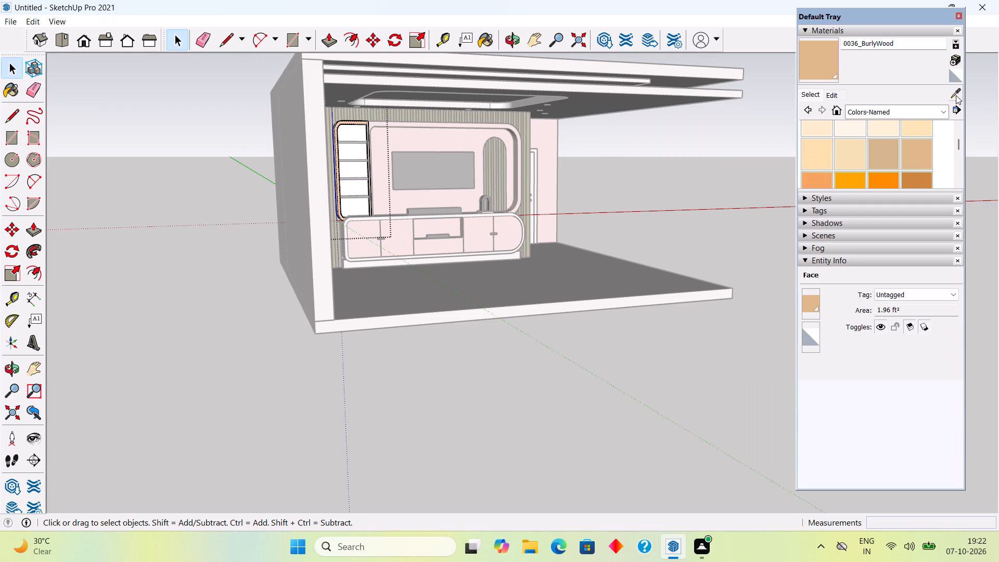
scroll(426, 241, "up", 3)
left_click(395, 233)
scroll(328, 184, "up", 2)
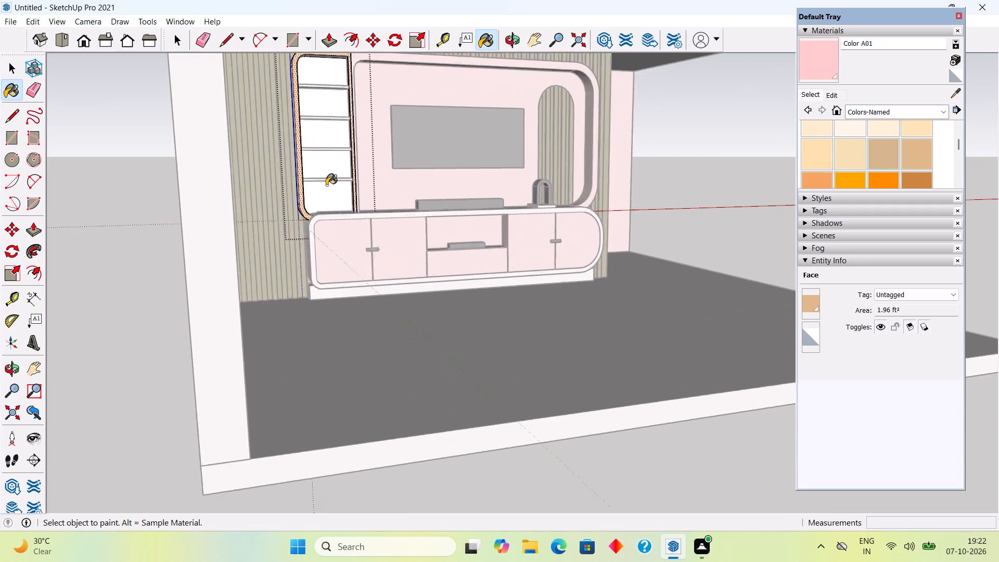
scroll(326, 185, "up", 3)
left_click(331, 167)
Paint the shelf unit's inner side faces and lower inner curve with pale pink Color A01.
middle_click_drag(314, 182, 292, 185)
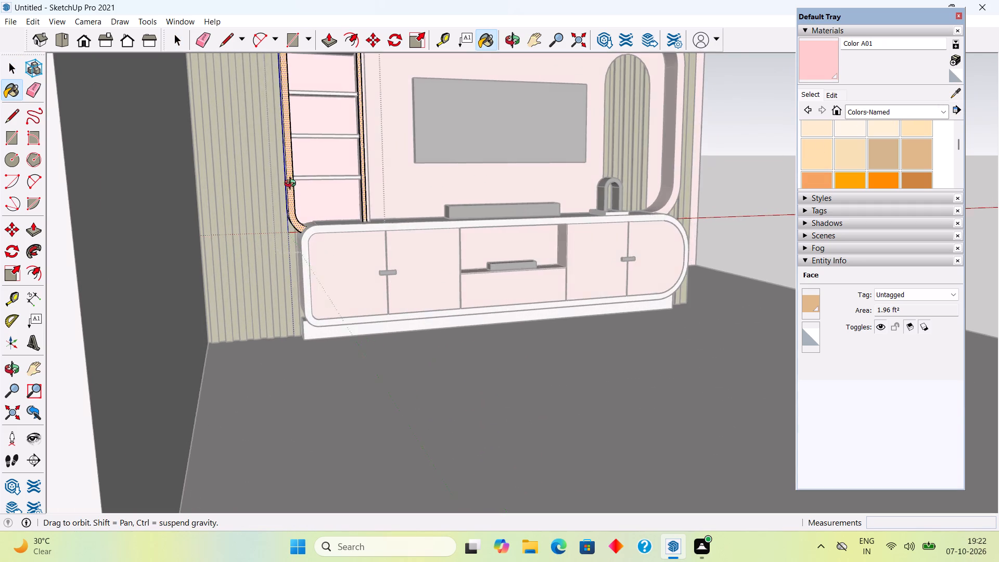
middle_click_drag(292, 185, 175, 188)
scroll(296, 149, "up", 4)
left_click(296, 161)
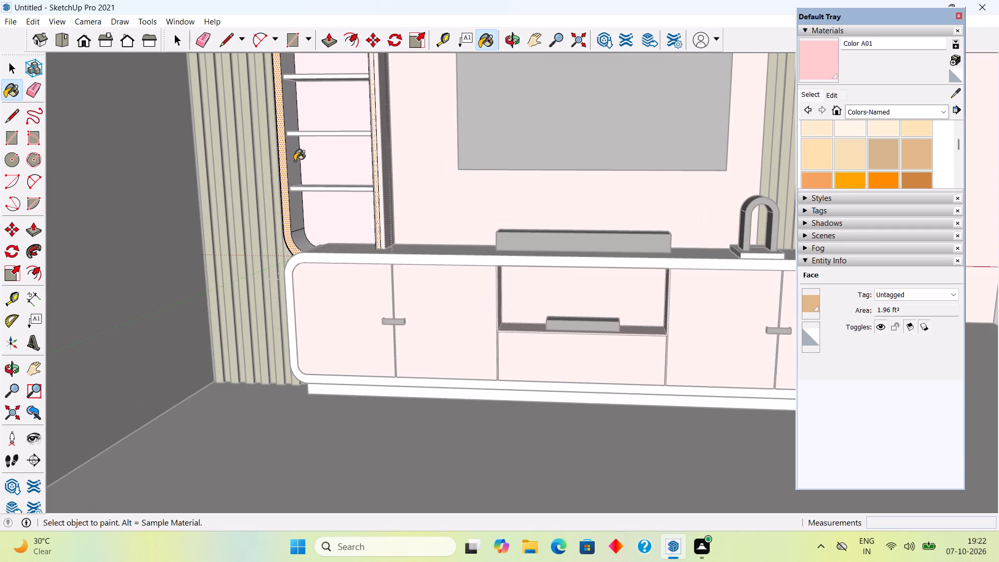
left_click(304, 241)
middle_click_drag(327, 234, 520, 232)
middle_click_drag(472, 235, 326, 243)
scroll(327, 242, "down", 3)
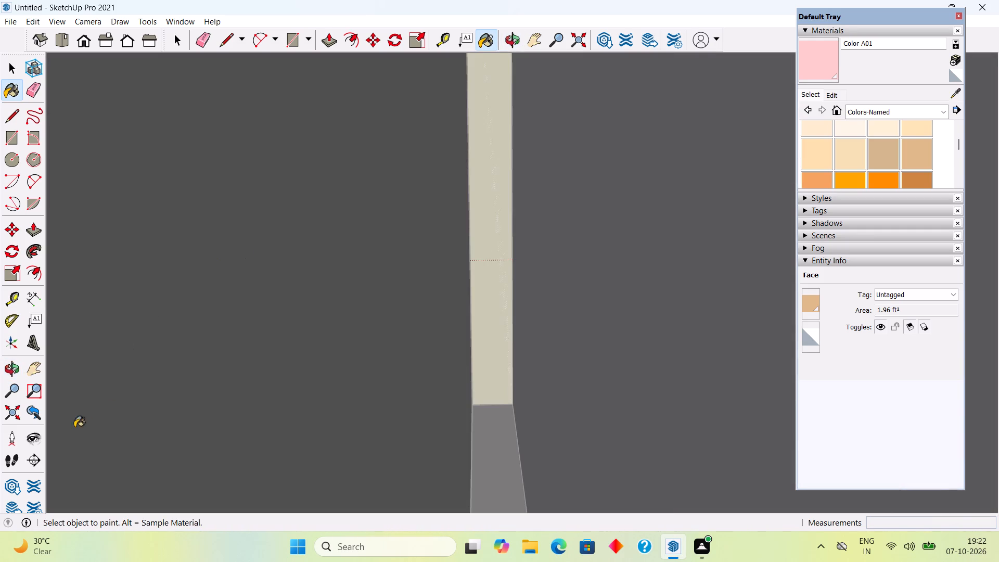
left_click(34, 416)
left_click(28, 407)
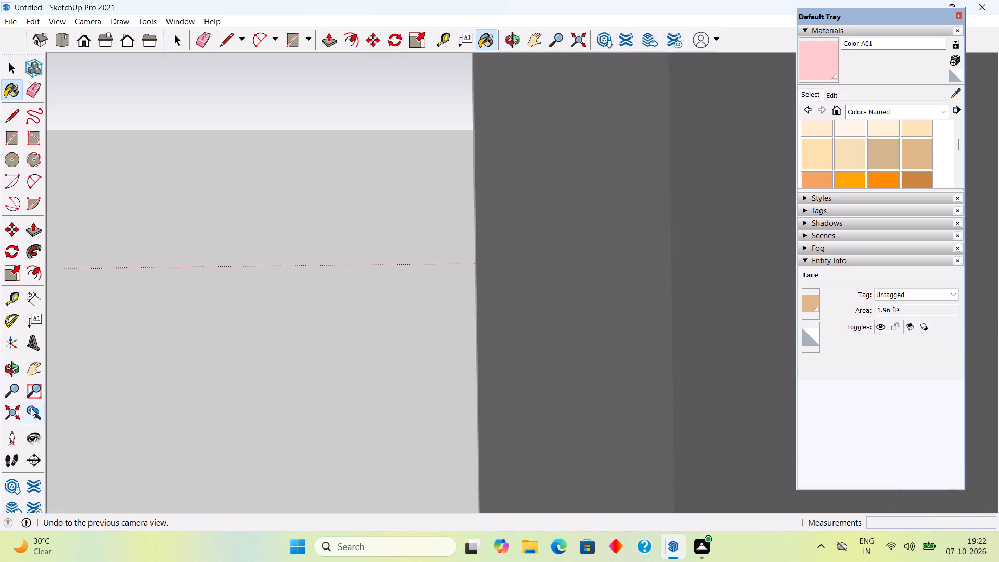
scroll(340, 234, "up", 5)
middle_click_drag(365, 214, 422, 233)
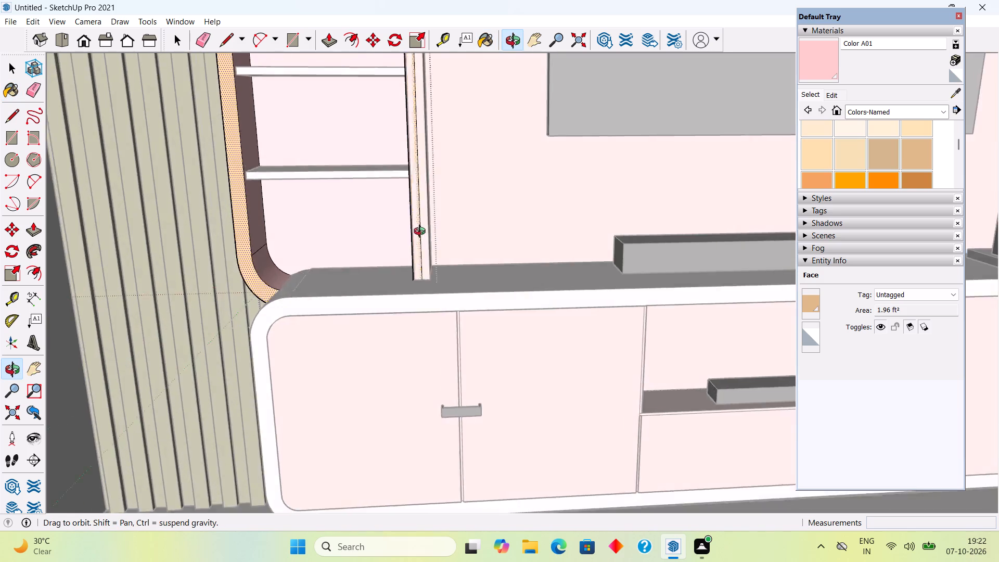
middle_click_drag(422, 233, 521, 259)
left_click(446, 262)
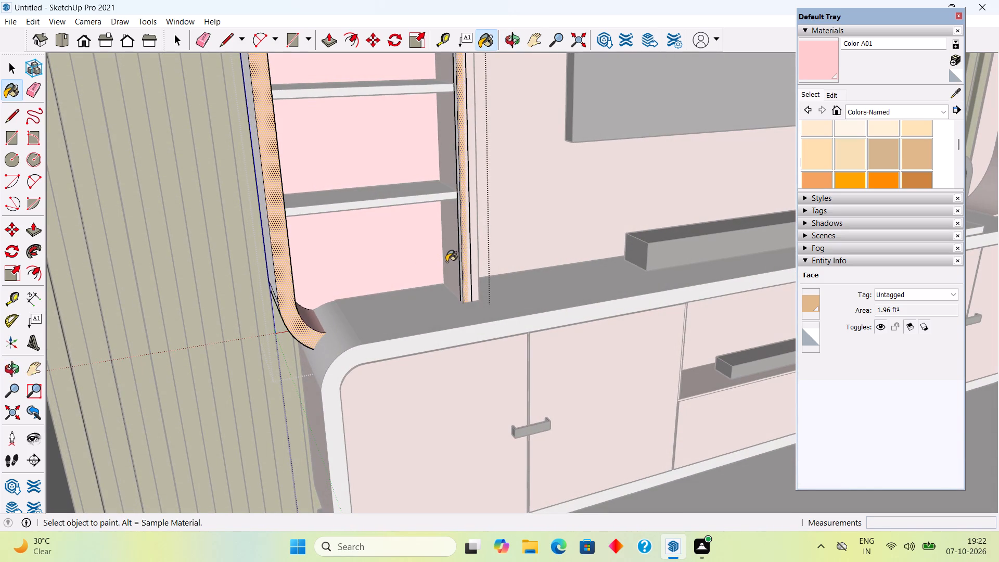
left_click(450, 260)
Finish editing the shelf unit group and return to the whole room model.
scroll(459, 245, "down", 8)
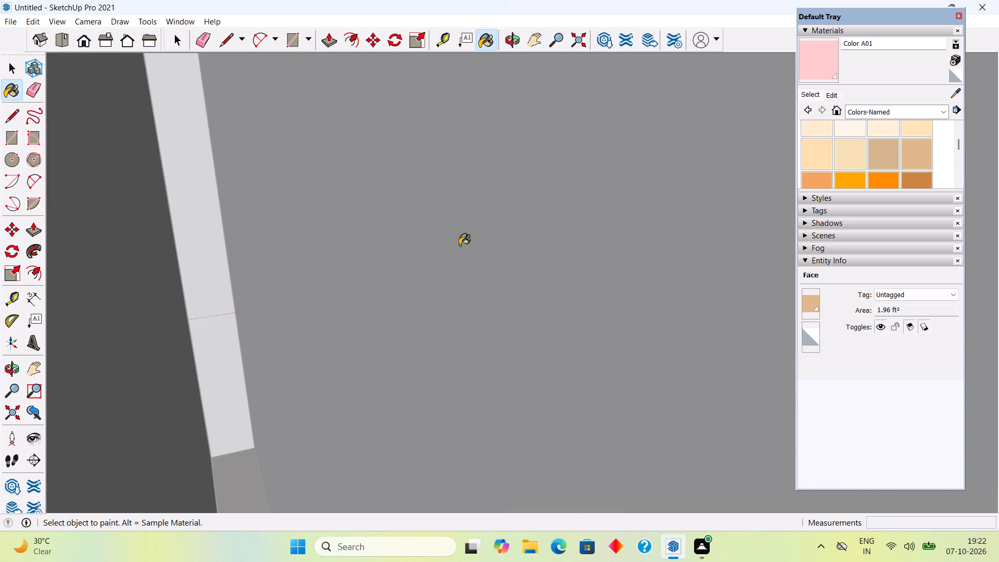
key("space")
left_click(14, 421)
scroll(605, 216, "down", 2)
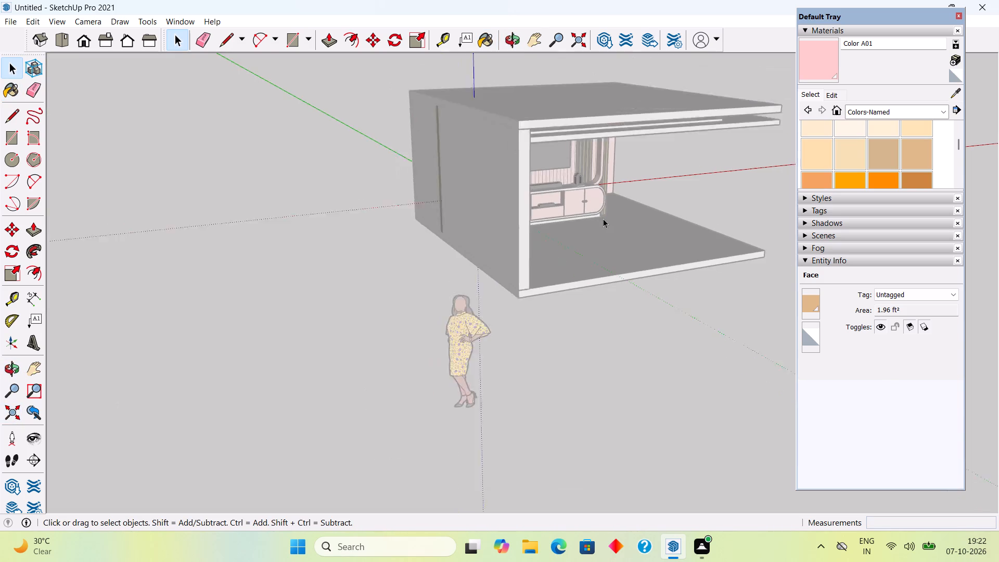
scroll(603, 219, "down", 1)
middle_click_drag(423, 193, 307, 168)
left_click(390, 175)
scroll(602, 171, "up", 1)
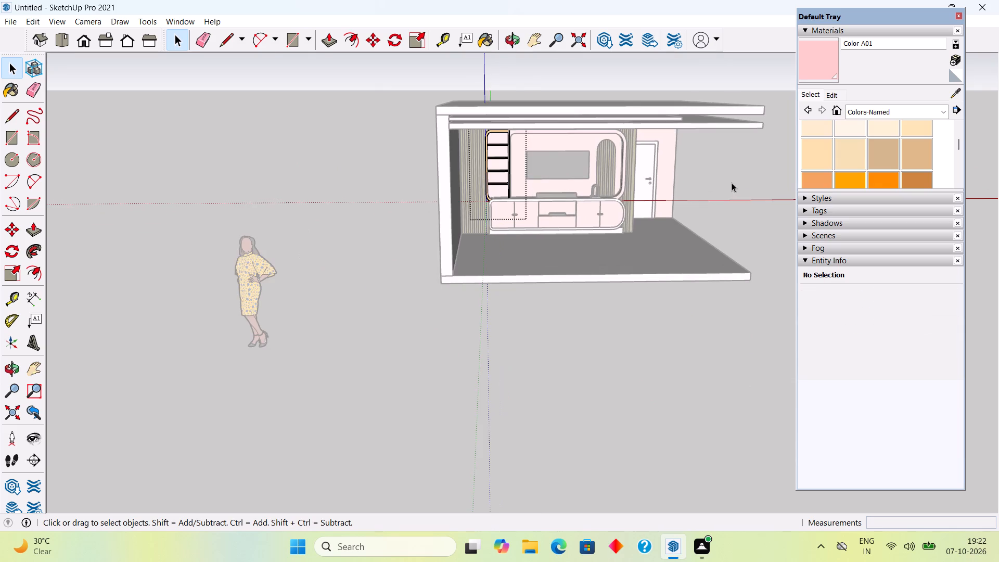
left_click(735, 183)
scroll(610, 140, "up", 9)
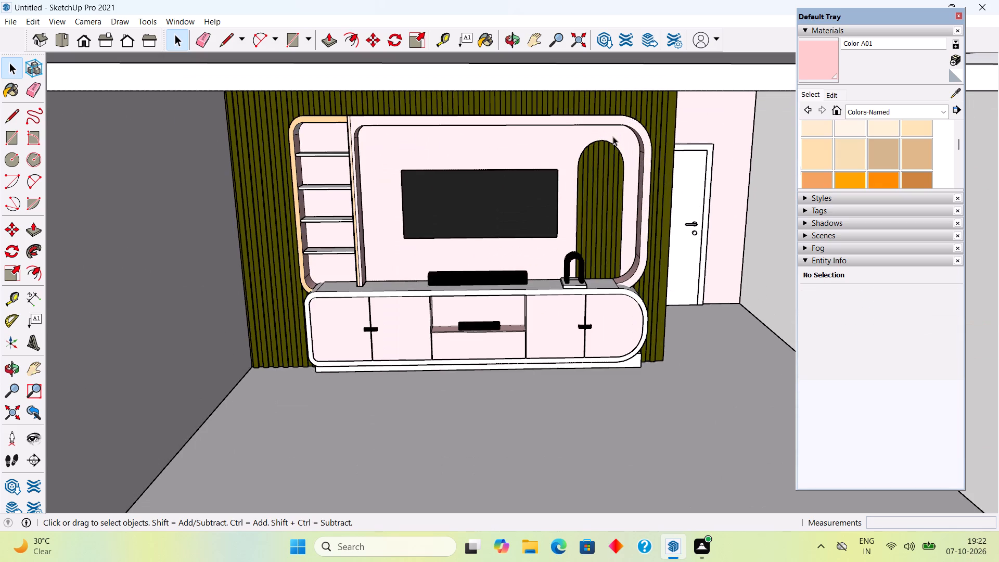
Open the shelf unit for editing and apply pale pink Color A01 to its frame group.
middle_click_drag(613, 136, 638, 110)
scroll(616, 136, "up", 1)
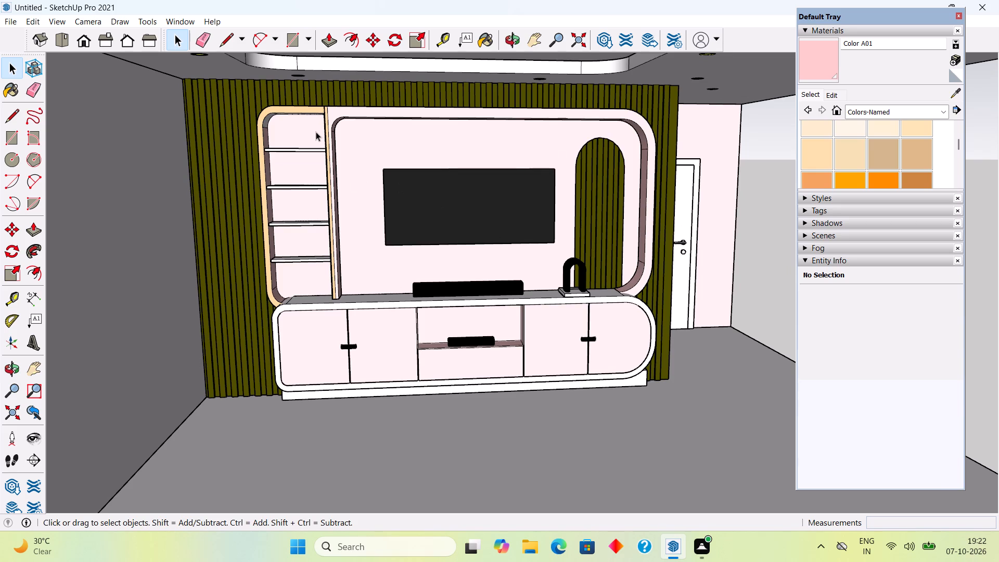
left_click(815, 73)
left_click(263, 193)
triple_click(263, 193)
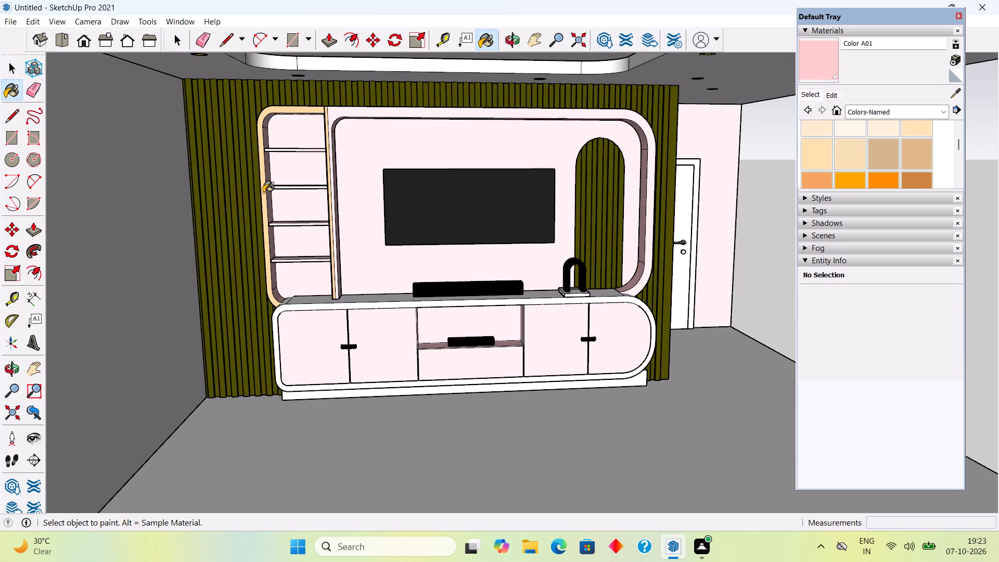
key("space")
double_click(262, 194)
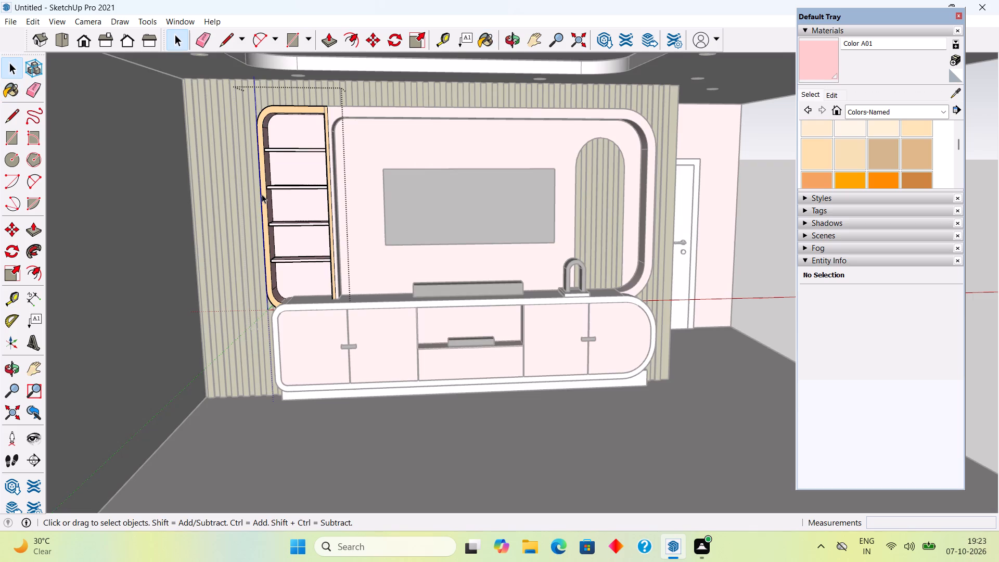
left_click(262, 194)
left_click_drag(815, 47, 815, 52)
left_click(263, 211)
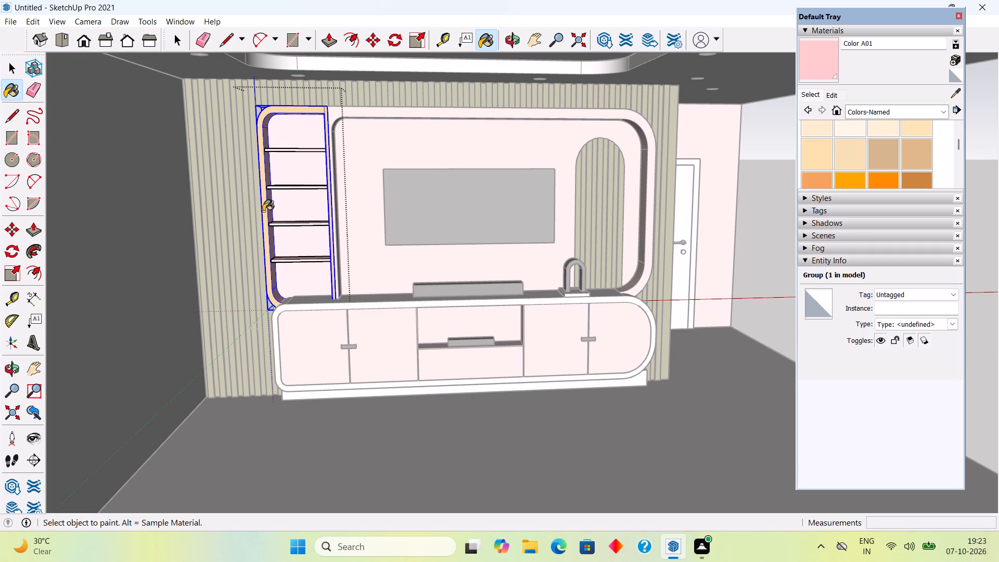
left_click(263, 211)
left_click(263, 211)
key("space")
Inside the frame group, paint all of the shelf frame's faces with Color A01 and return to the whole room model.
scroll(263, 211, "up", 8)
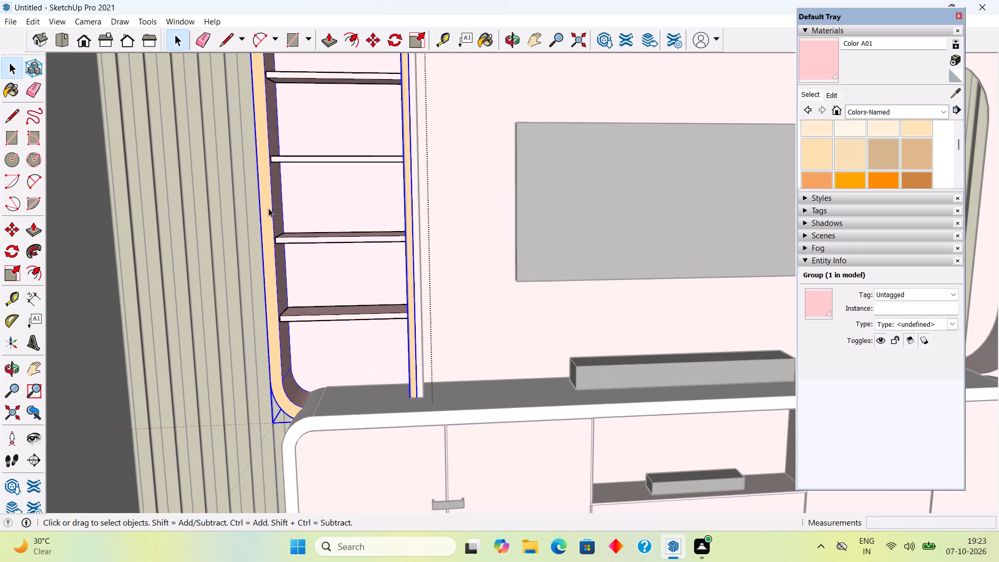
left_click(272, 207)
triple_click(264, 220)
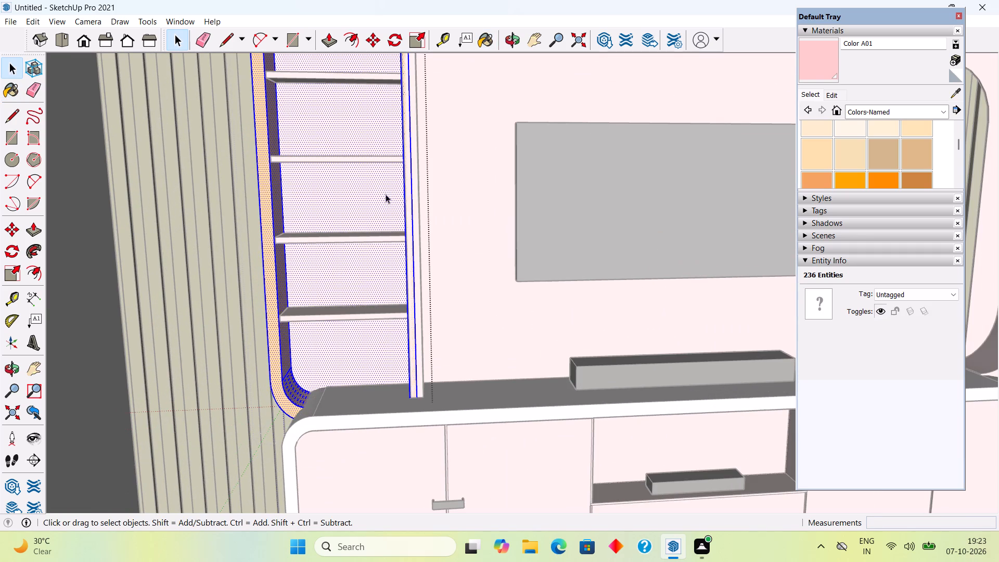
left_click(829, 61)
left_click(311, 209)
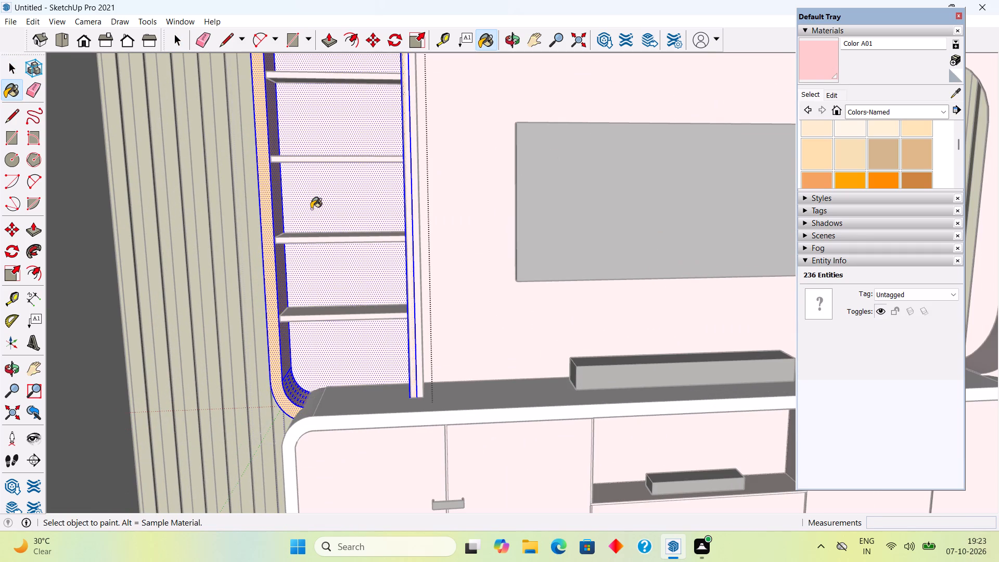
left_click(276, 222)
left_click(277, 265)
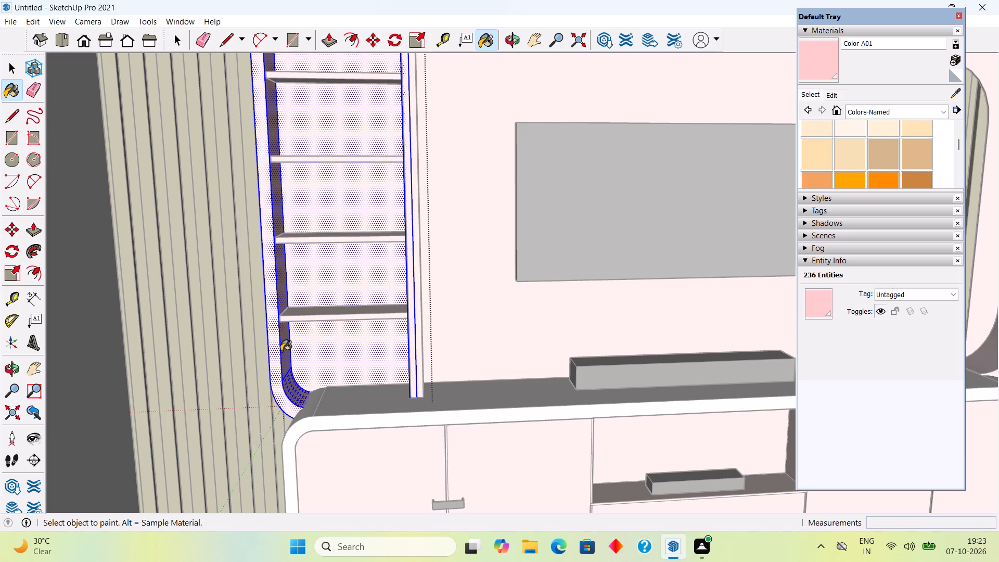
left_click(281, 352)
left_click(288, 394)
scroll(291, 375, "down", 3)
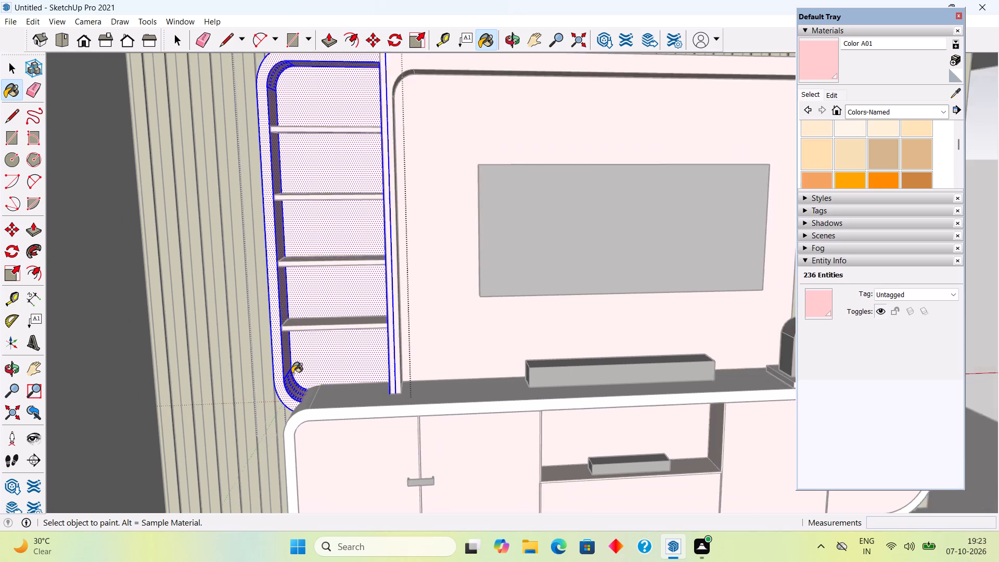
scroll(292, 374, "down", 7)
key("space")
left_click(439, 93)
middle_click_drag(399, 300, 399, 250)
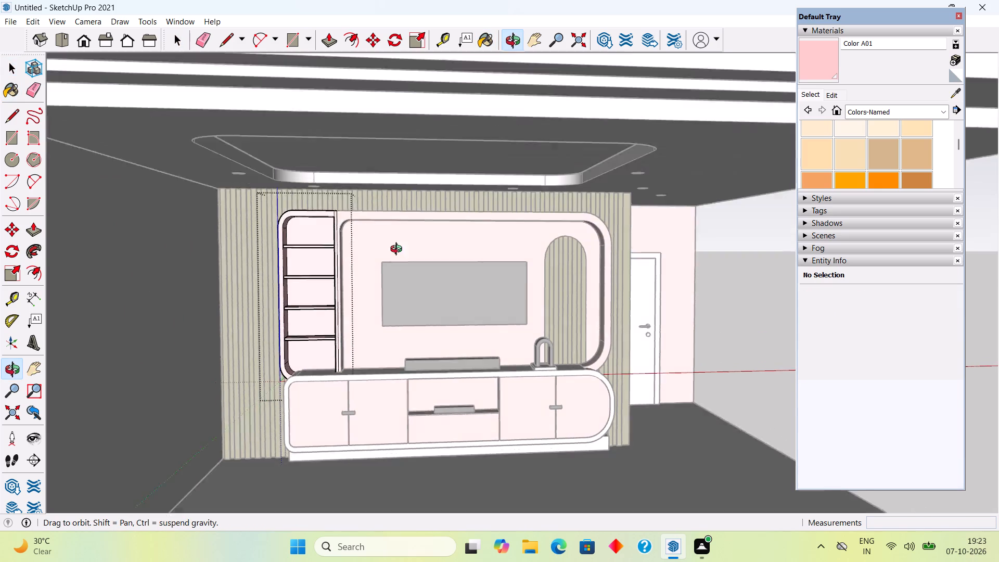
middle_click_drag(399, 250, 489, 253)
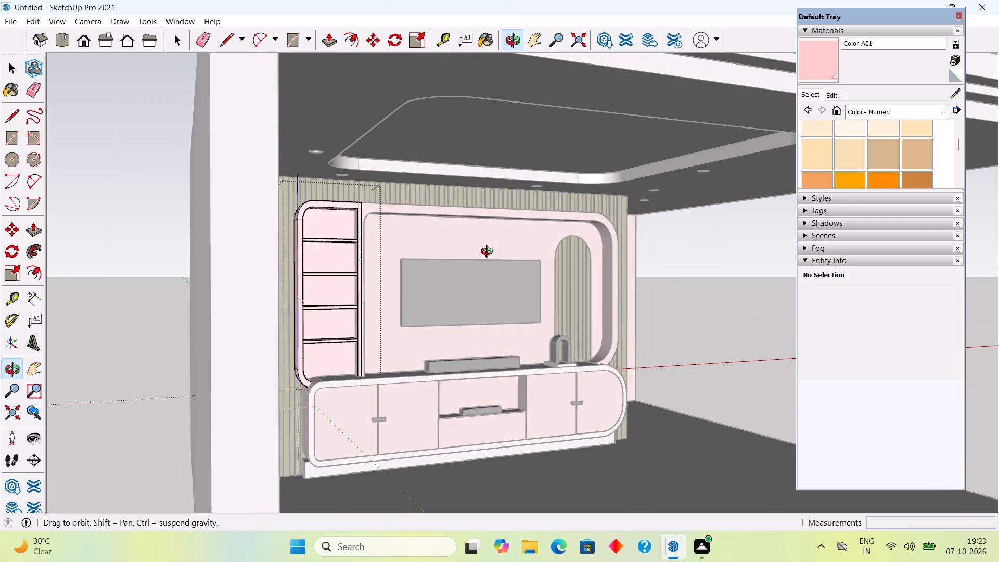
middle_click_drag(489, 253, 415, 262)
scroll(415, 262, "down", 3)
left_click(656, 314)
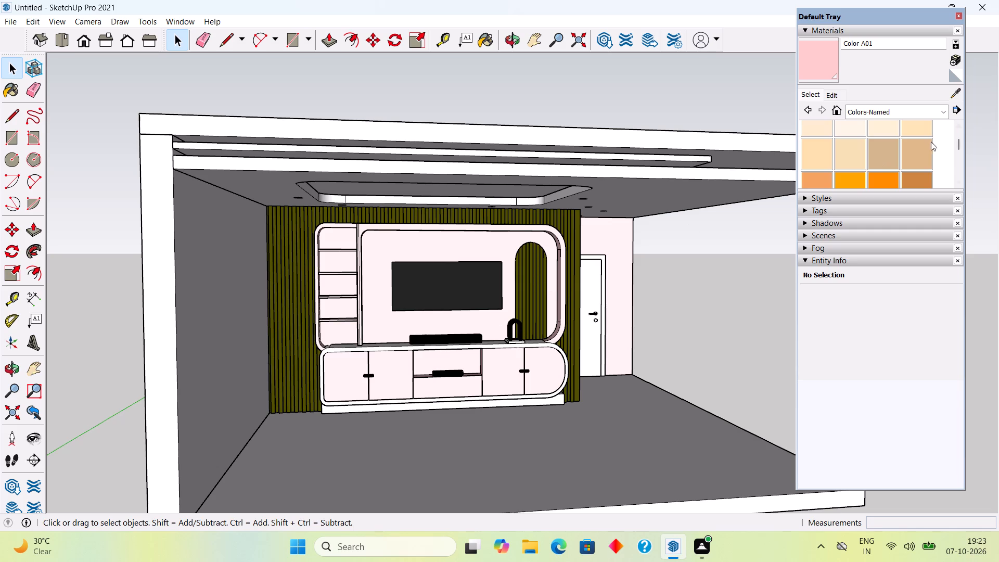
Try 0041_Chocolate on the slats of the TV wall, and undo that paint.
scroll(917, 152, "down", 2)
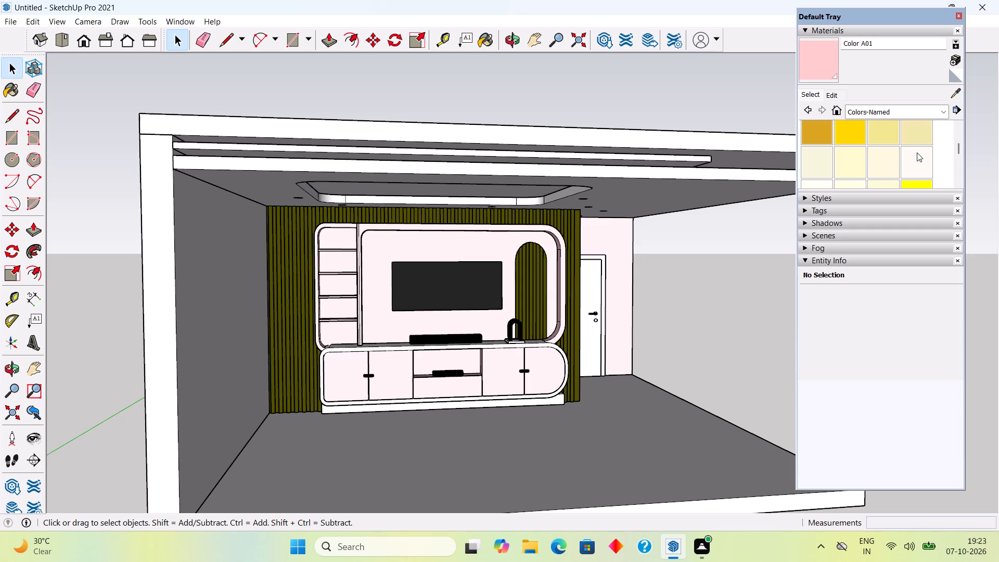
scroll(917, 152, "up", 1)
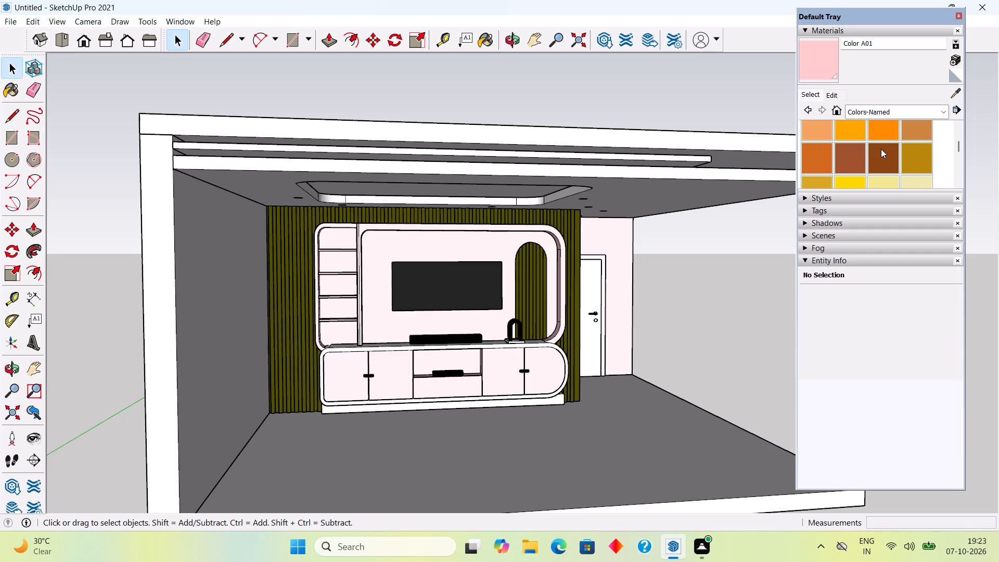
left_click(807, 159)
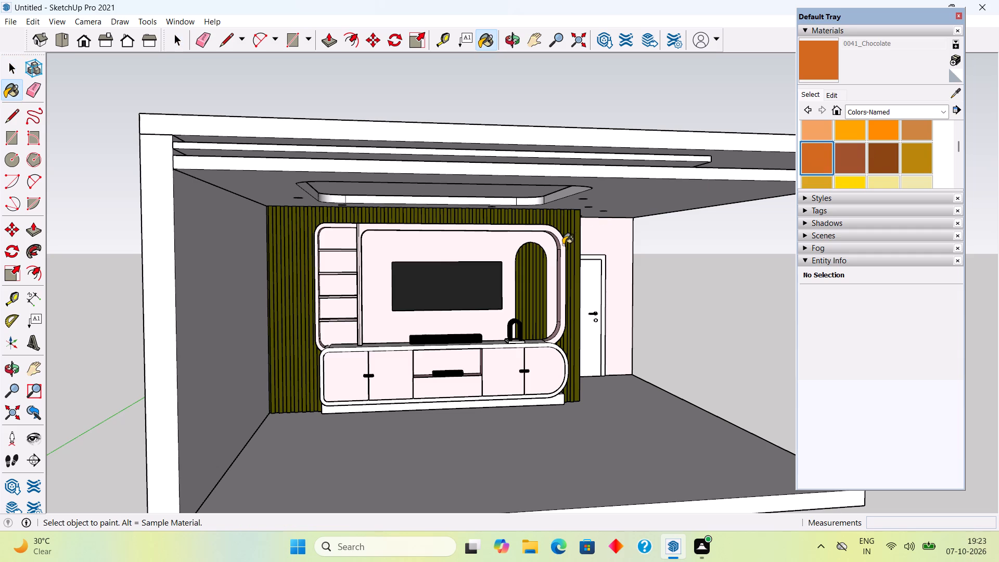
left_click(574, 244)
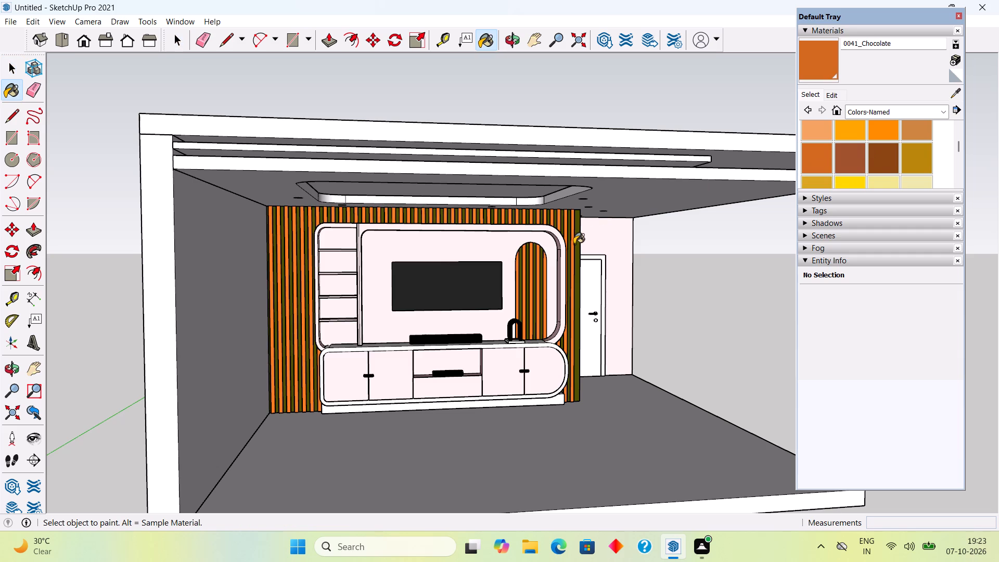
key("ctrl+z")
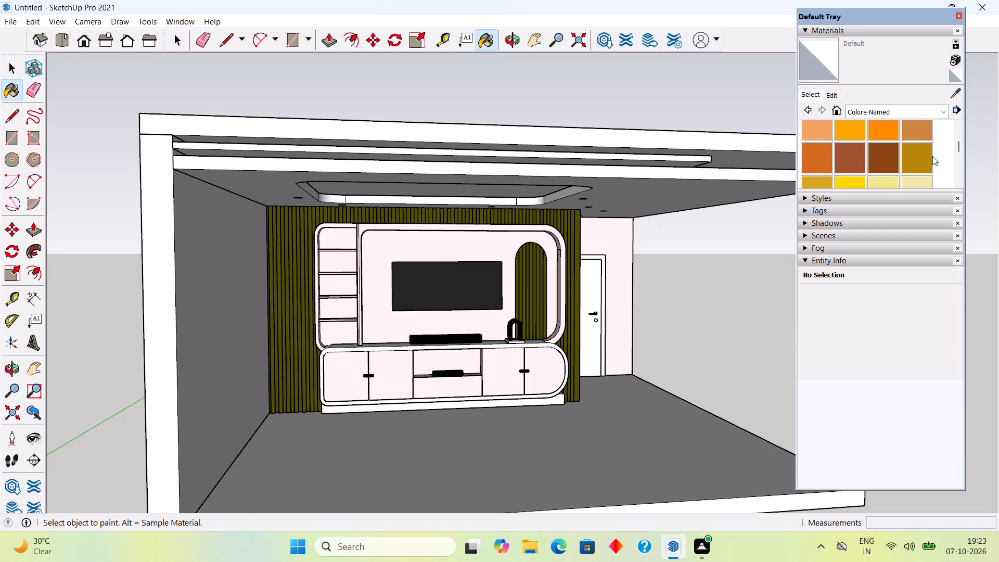
Paint both the slats and the backing of the TV wall with 0119_RosyBrown.
scroll(928, 156, "down", 2)
scroll(857, 164, "down", 1)
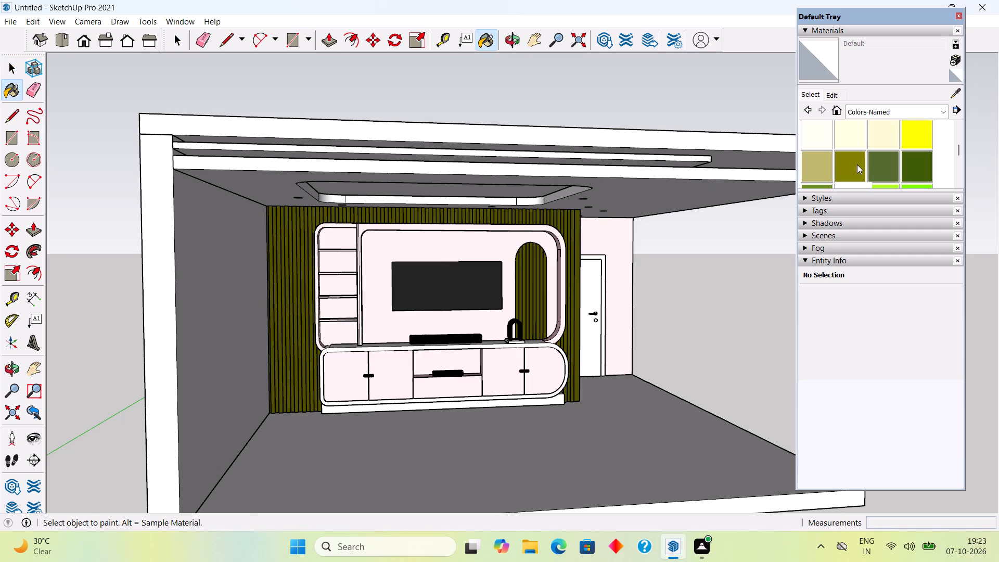
scroll(857, 164, "down", 9)
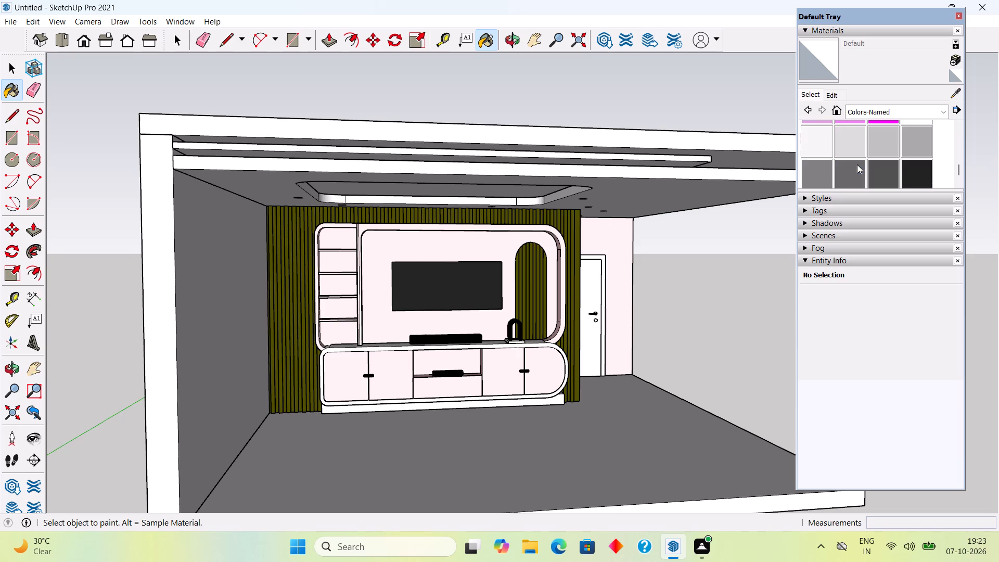
scroll(857, 164, "down", 5)
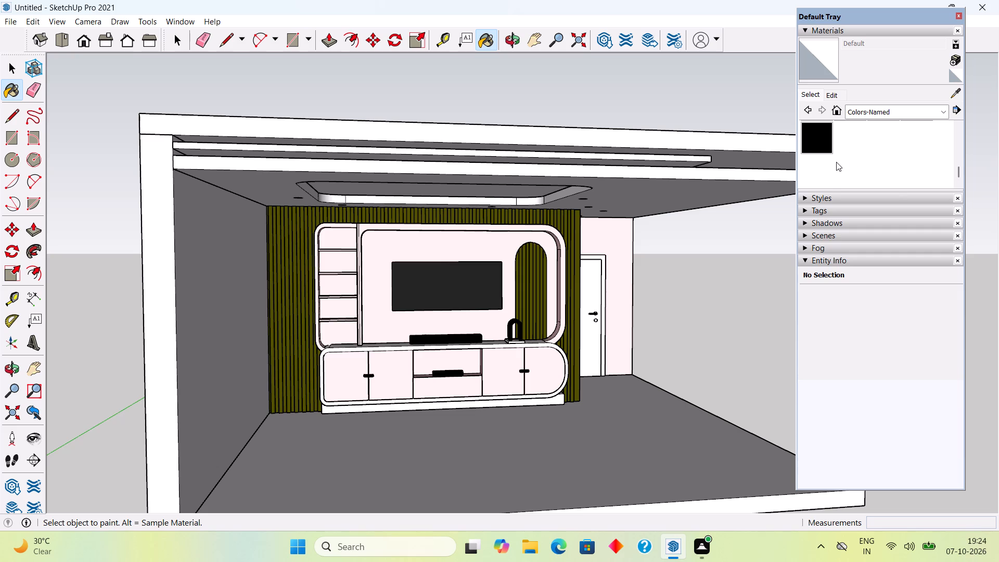
scroll(836, 162, "up", 2)
scroll(889, 153, "down", 4)
scroll(889, 153, "up", 4)
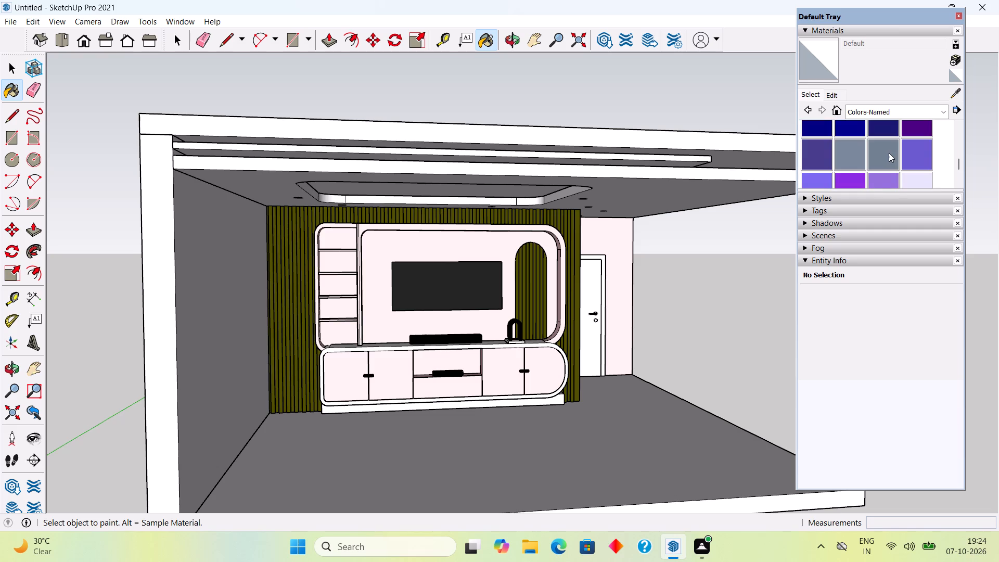
scroll(889, 153, "down", 2)
scroll(889, 153, "up", 1)
left_click(890, 153)
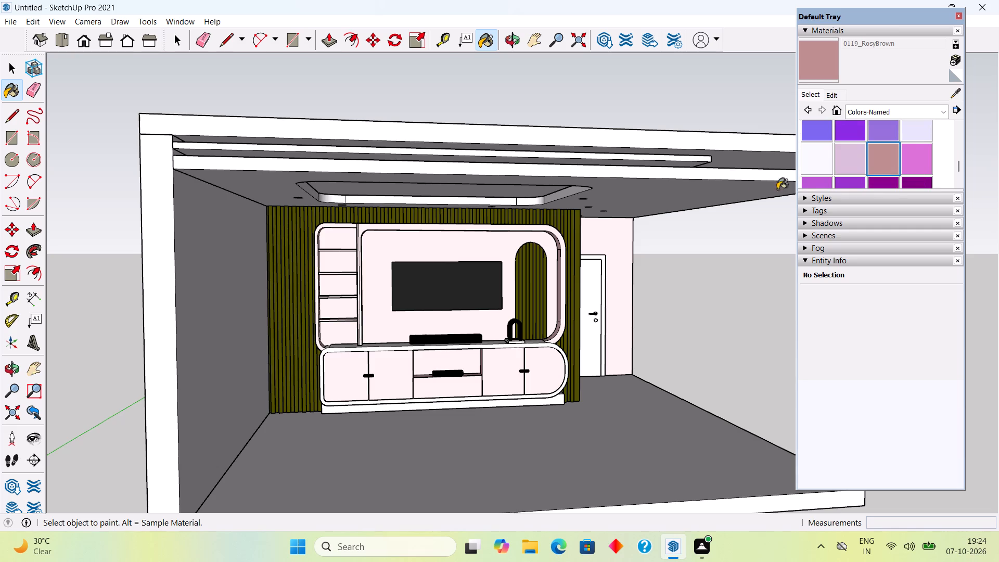
left_click(565, 222)
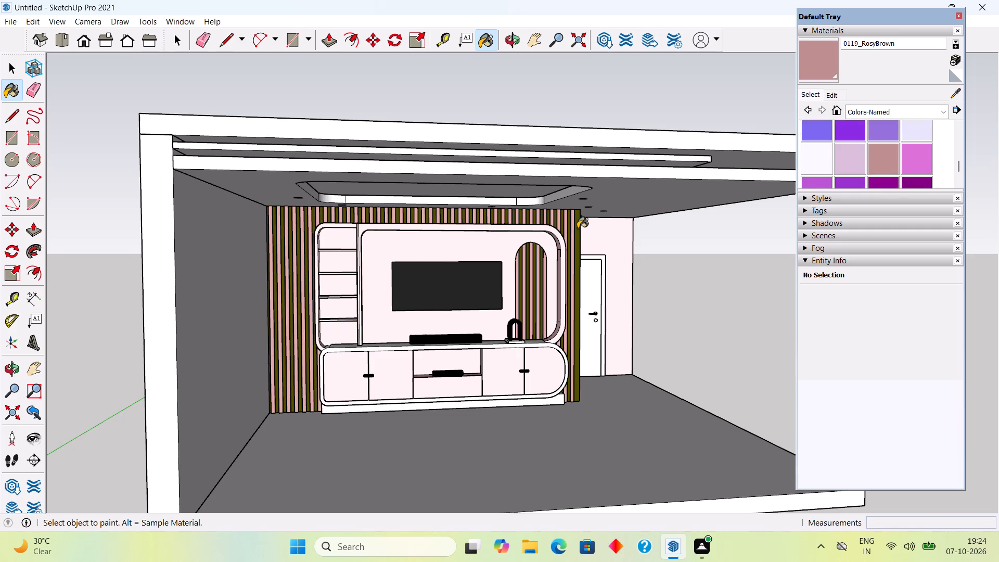
left_click(578, 228)
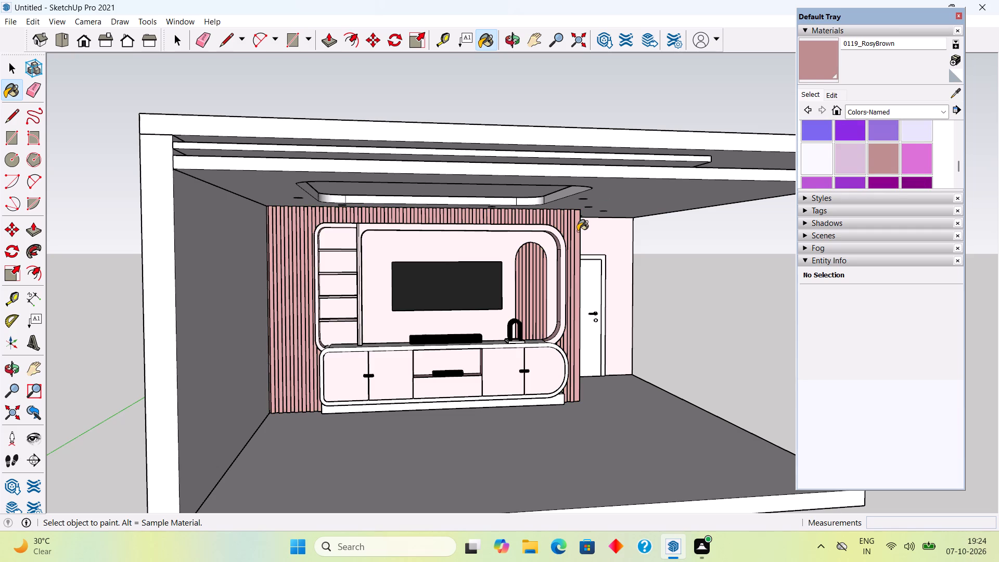
Darken the 0119_RosyBrown material on the slatted wall to a deep brown by lowering its brightness.
left_click(838, 97)
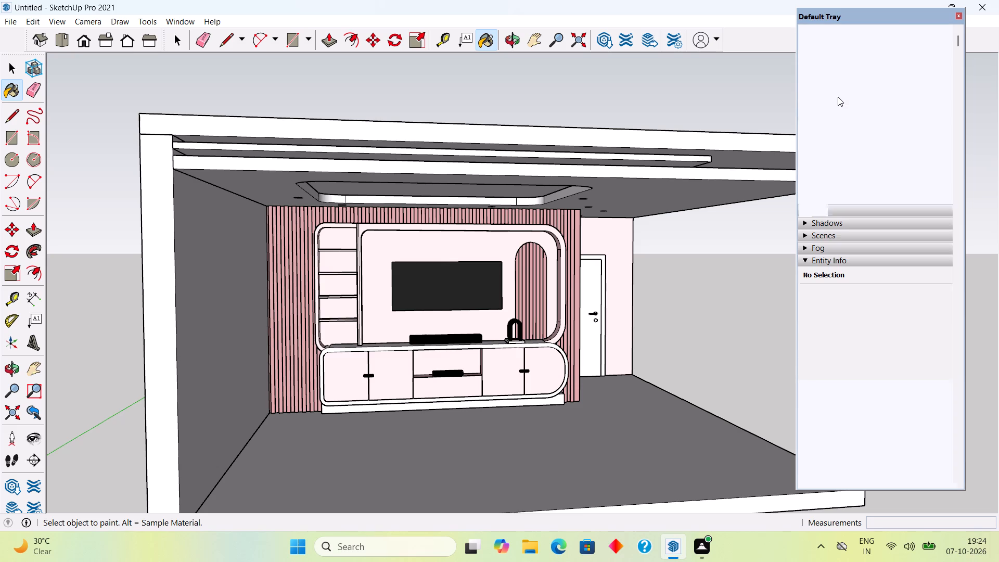
left_click_drag(866, 149, 869, 156)
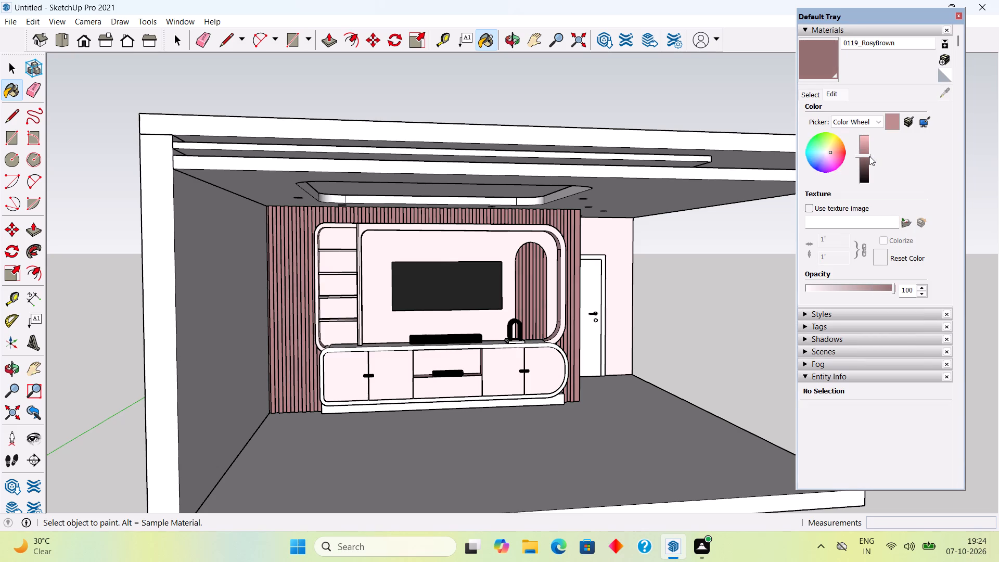
left_click_drag(869, 156, 869, 164)
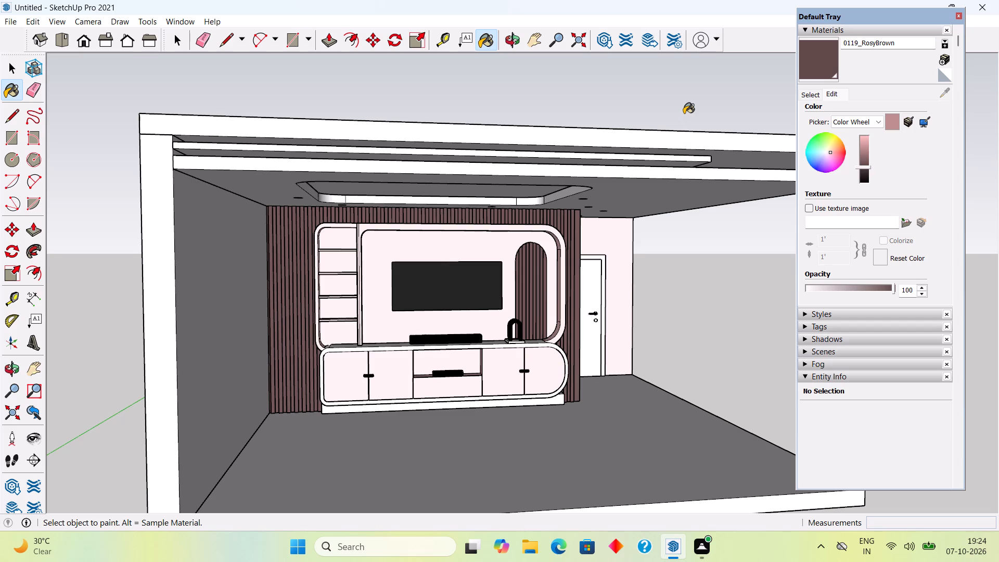
key("space")
key("space")
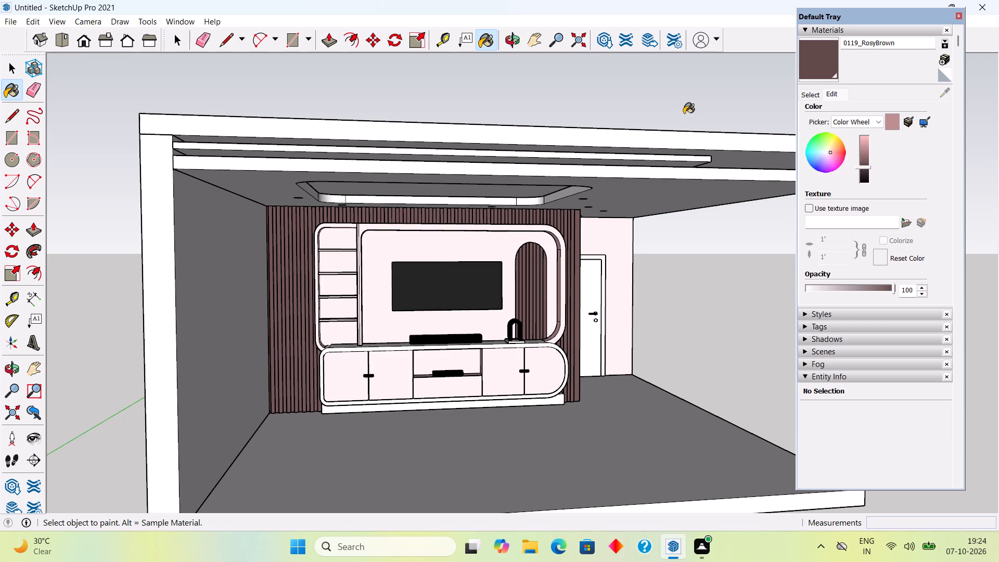
left_click(684, 113)
key("space")
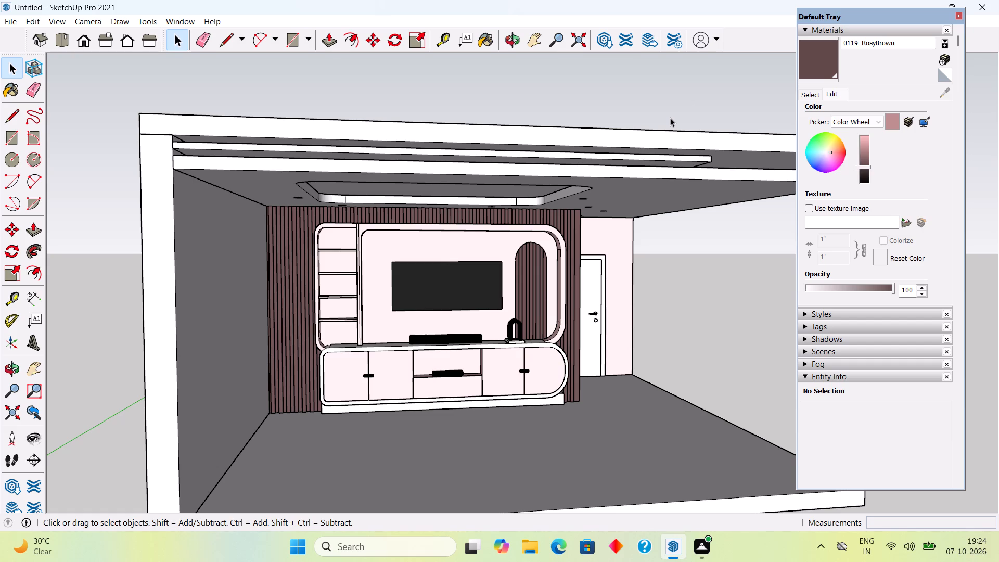
Sample pale pink Color A01 from the TV unit and paint the side wall between the slatted wall and the door wall.
scroll(670, 118, "down", 4)
scroll(545, 330, "up", 3)
scroll(550, 277, "up", 3)
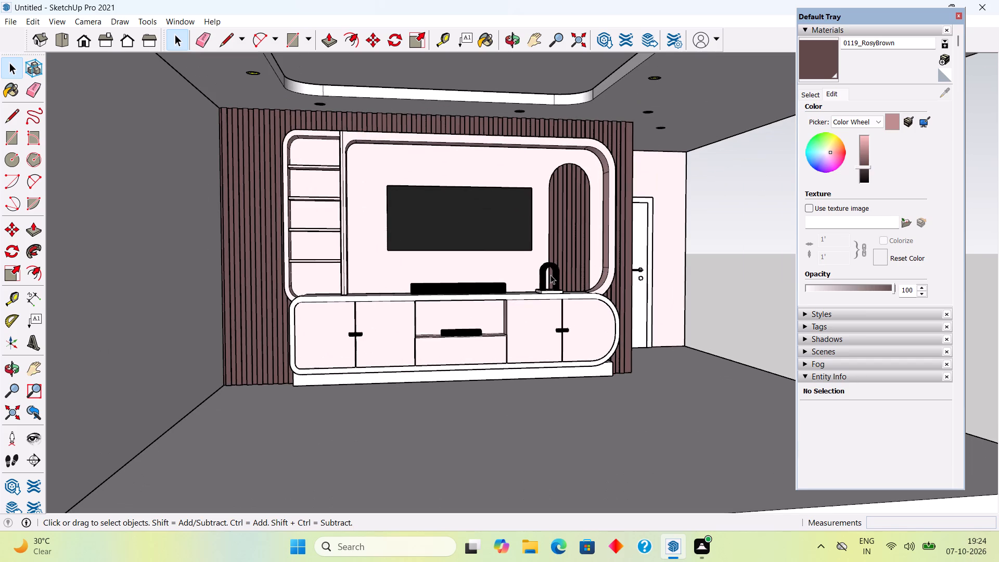
scroll(267, 242, "up", 2)
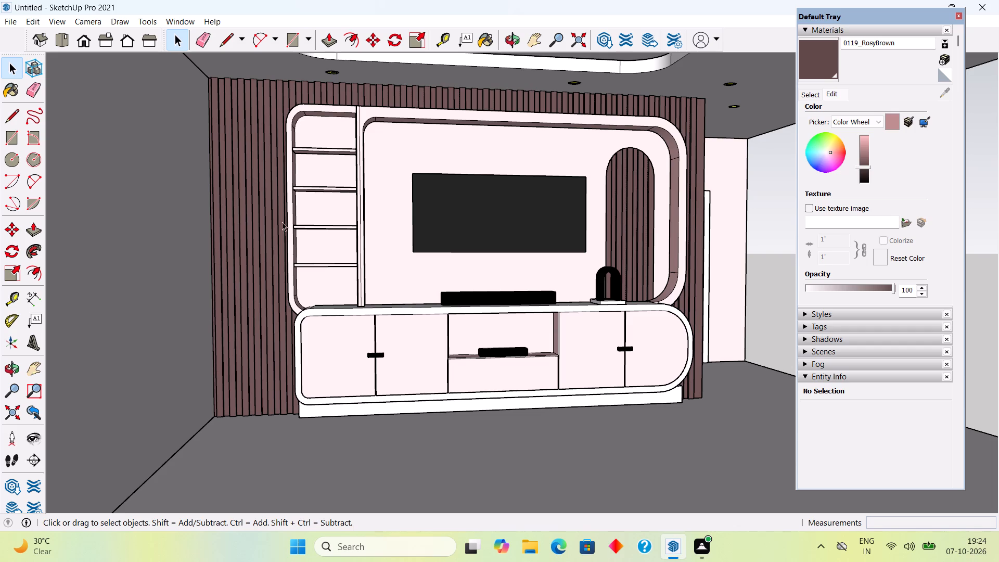
scroll(323, 235, "down", 4)
scroll(435, 269, "down", 3)
middle_click_drag(443, 271, 265, 262)
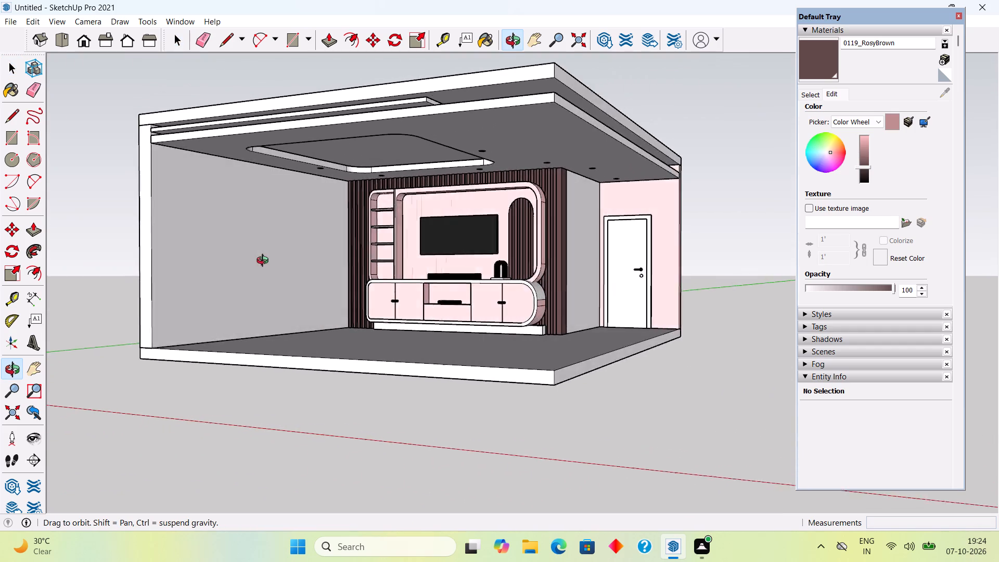
middle_click_drag(265, 262, 198, 278)
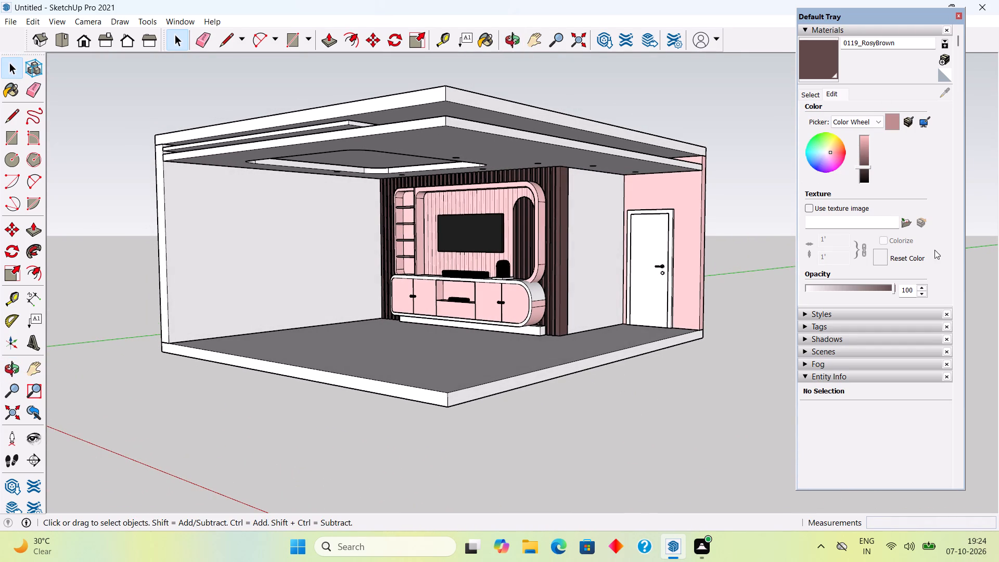
left_click(801, 93)
left_click(960, 99)
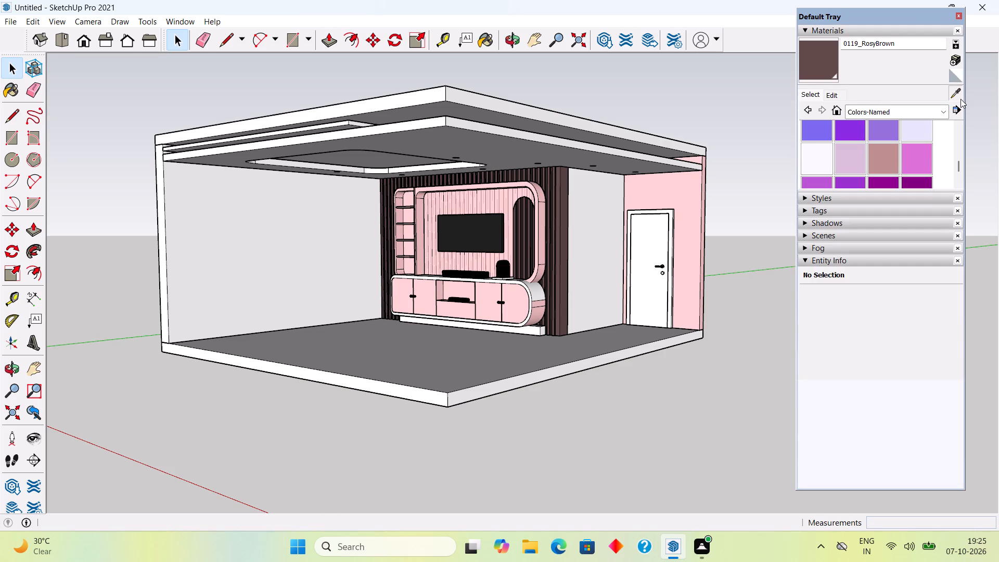
left_click(540, 254)
left_click(583, 247)
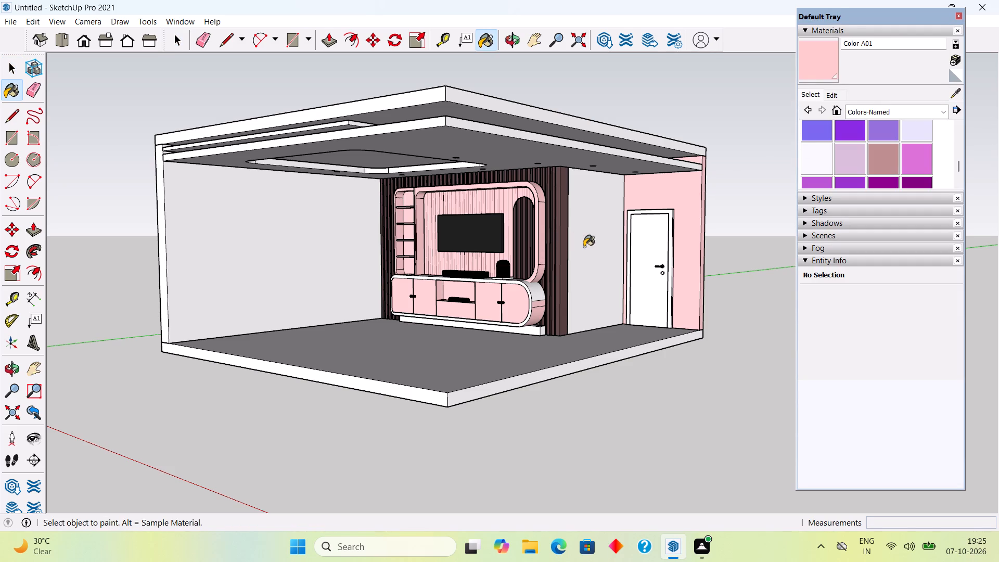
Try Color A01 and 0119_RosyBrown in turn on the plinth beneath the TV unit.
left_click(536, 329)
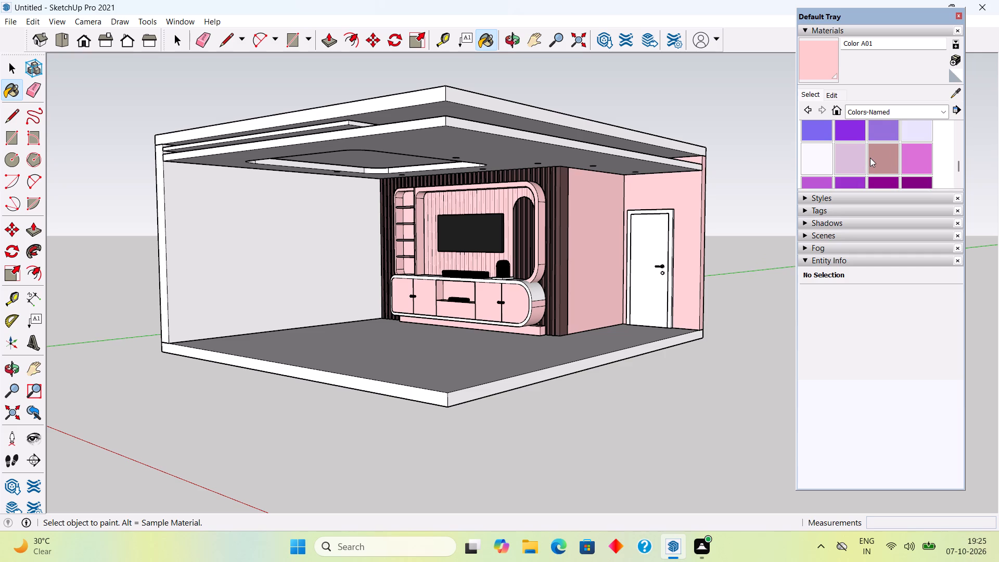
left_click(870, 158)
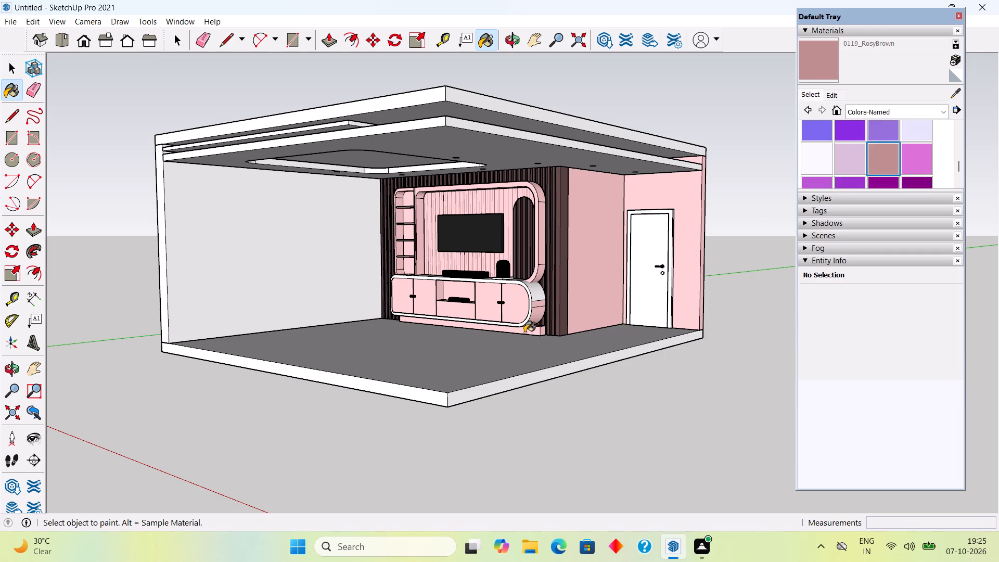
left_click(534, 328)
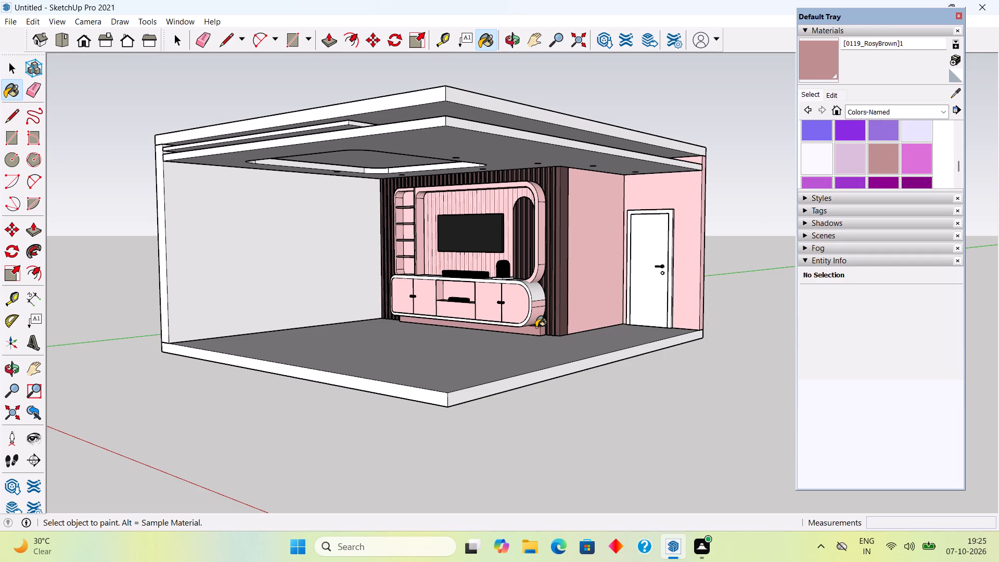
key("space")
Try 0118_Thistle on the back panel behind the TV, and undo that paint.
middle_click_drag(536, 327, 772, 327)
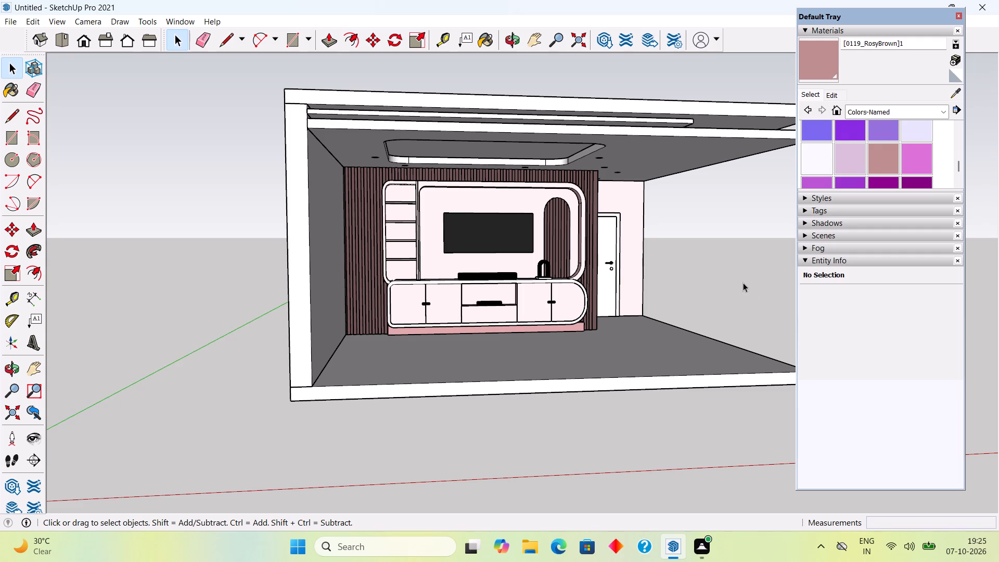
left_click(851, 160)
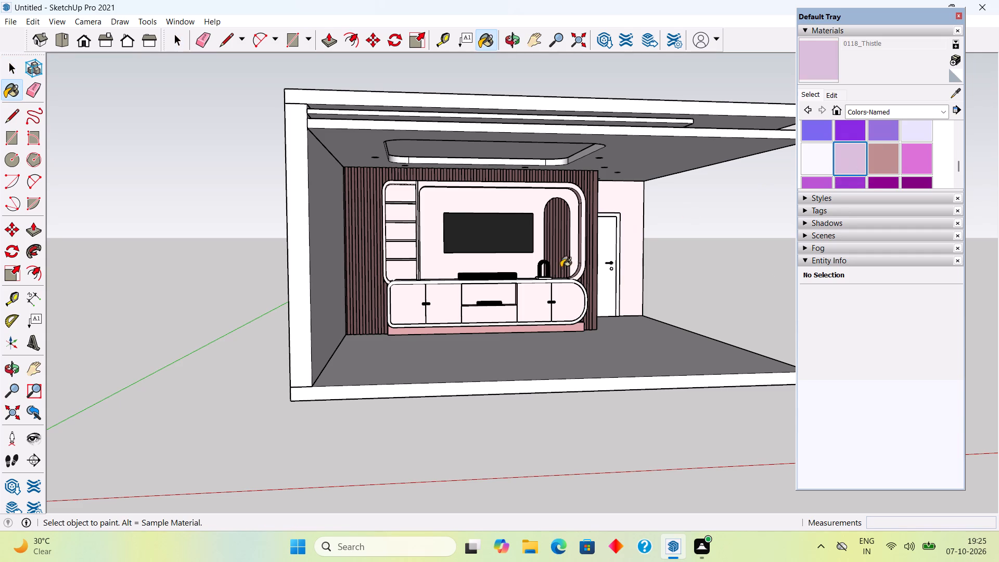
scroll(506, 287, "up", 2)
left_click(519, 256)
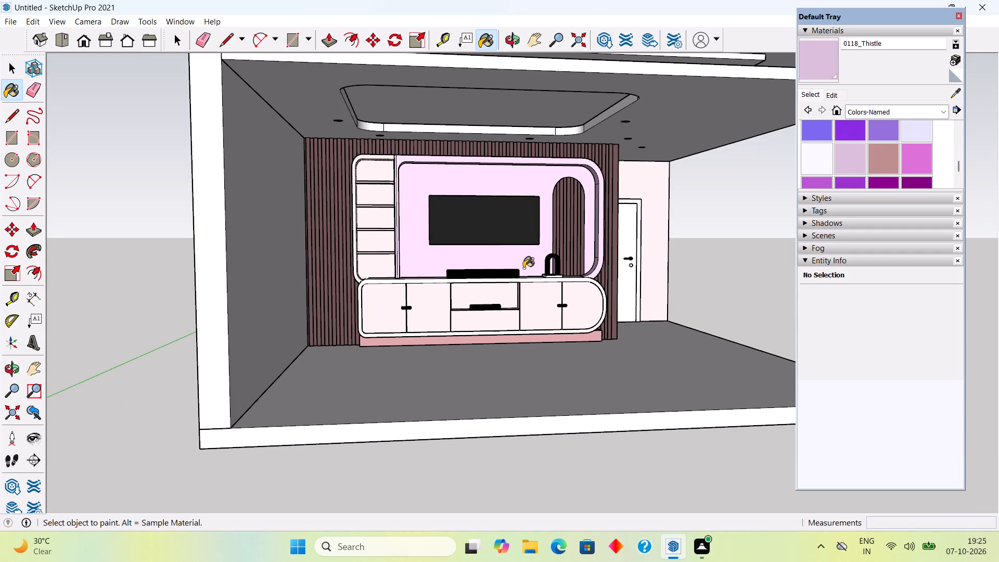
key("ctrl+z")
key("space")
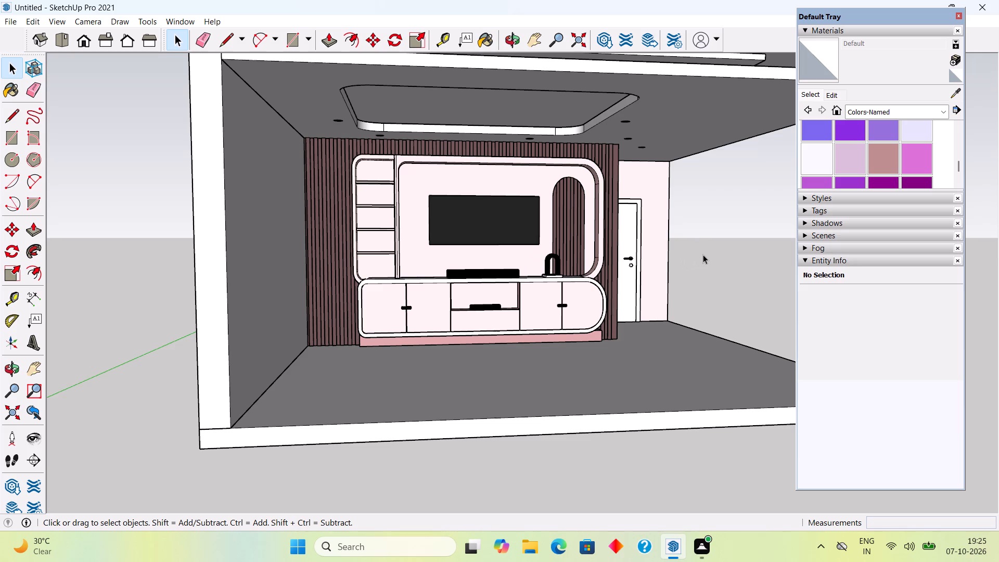
Shorten the plinth beneath the TV unit by pushing its door-side end face inward about 5 15/16", 5/16" and 4 3/8".
middle_click_drag(692, 251, 473, 276)
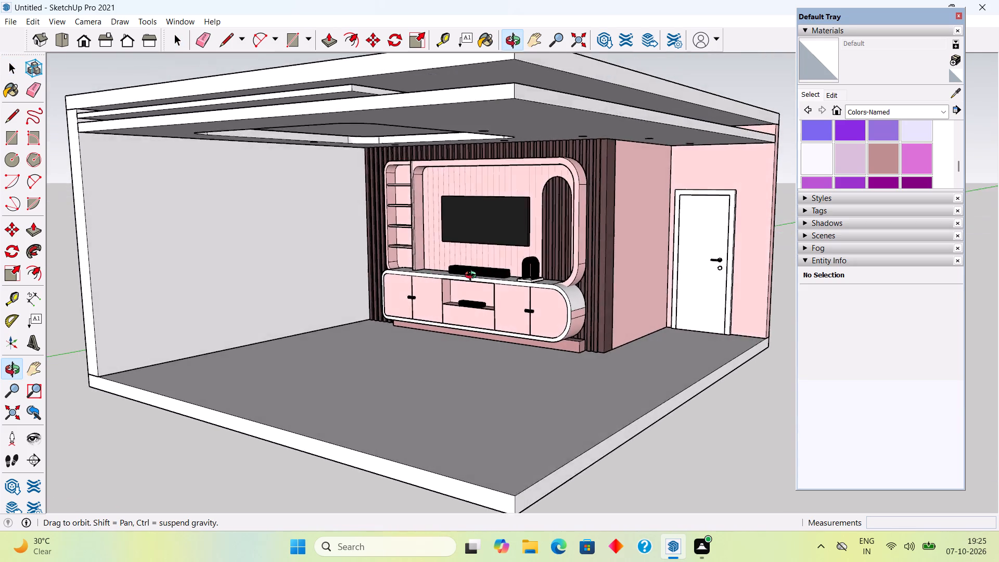
middle_click_drag(473, 276, 475, 283)
scroll(607, 341, "up", 4)
scroll(542, 341, "up", 8)
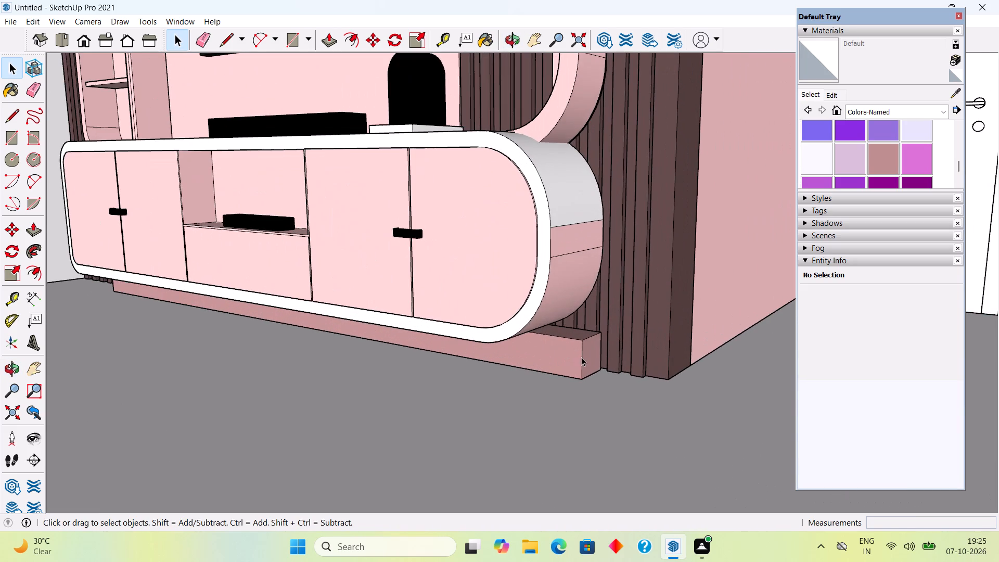
triple_click(588, 361)
key("p")
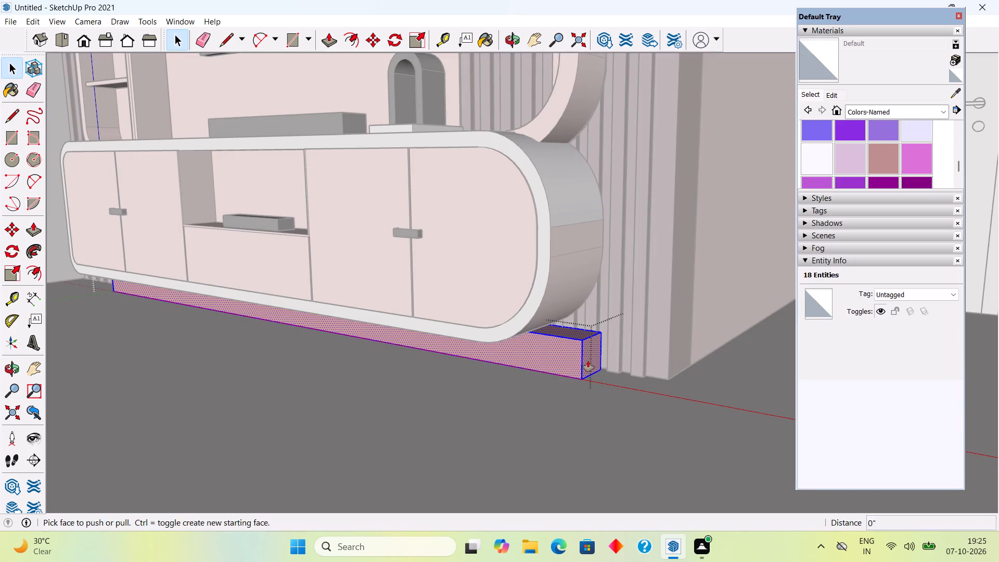
left_click(588, 361)
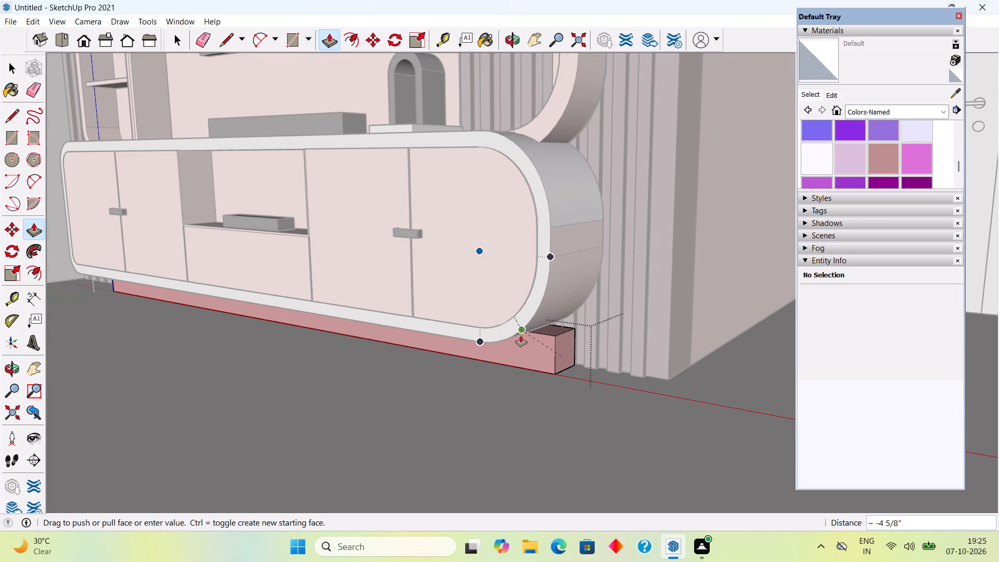
left_click(512, 335)
scroll(532, 336, "up", 3)
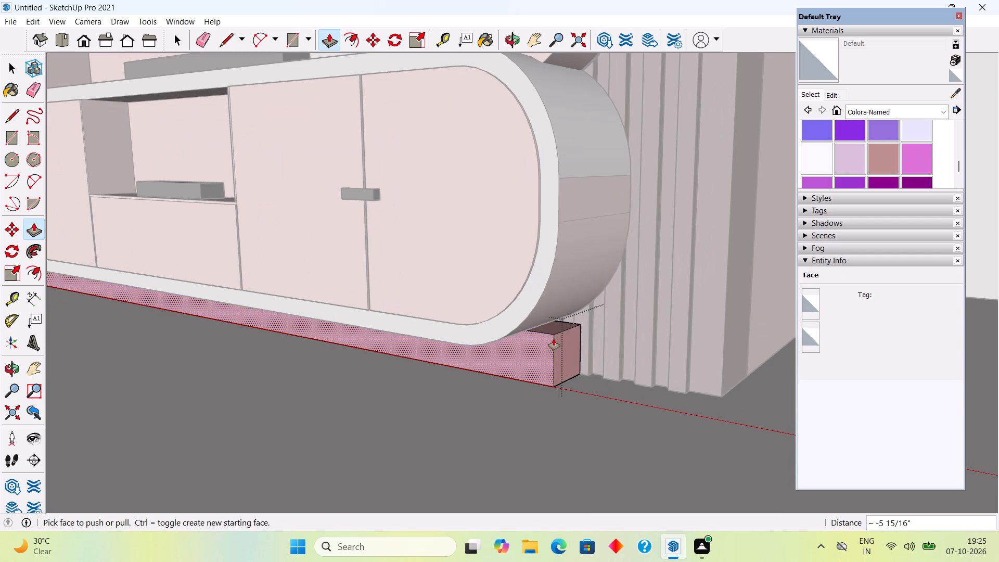
left_click(575, 356)
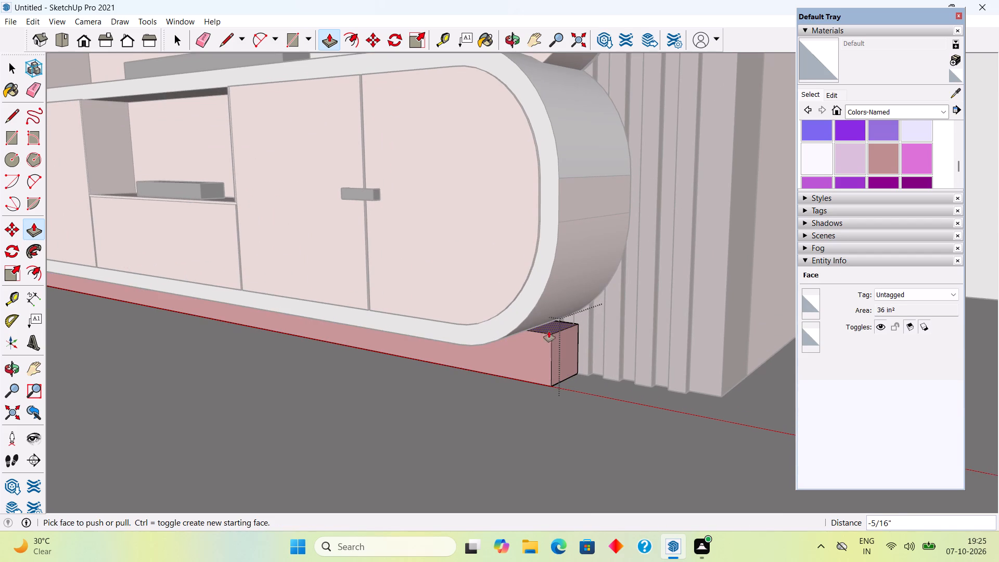
left_click(568, 352)
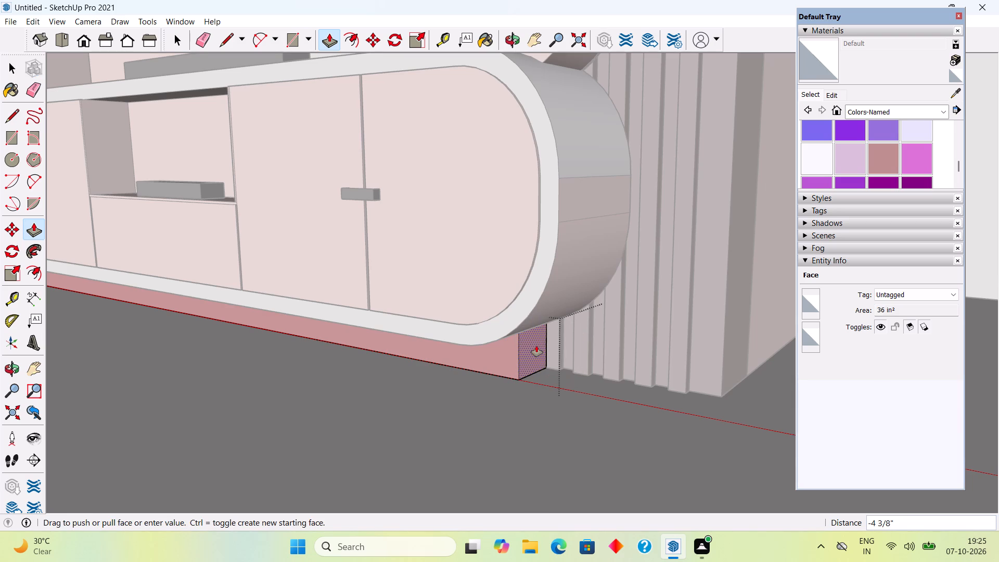
left_click(536, 346)
key("space")
scroll(536, 346, "down", 11)
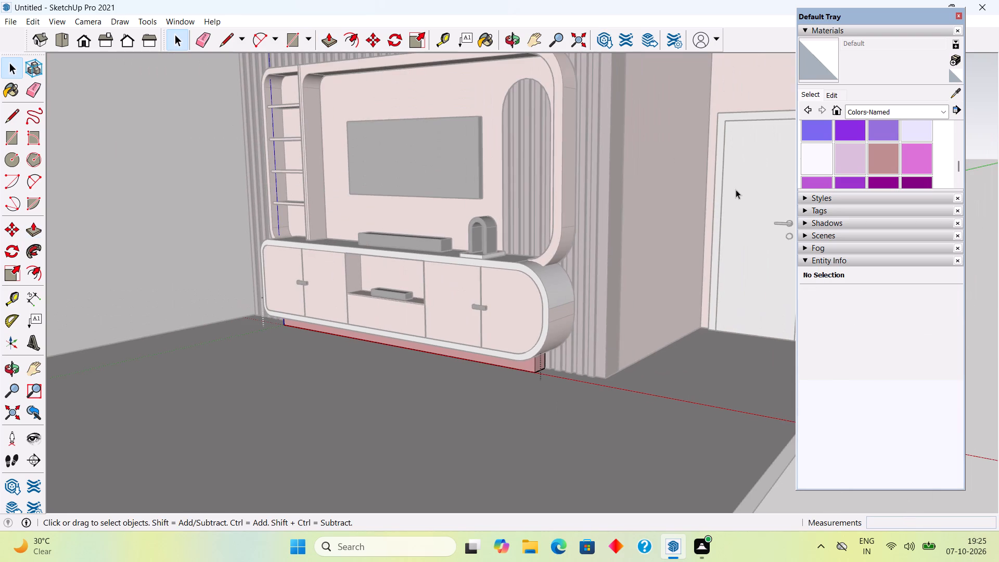
left_click(739, 187)
Paint the false ceiling and the ceiling surface inside its rounded recess with 0118_Thistle.
scroll(739, 188, "down", 5)
middle_click_drag(623, 291, 758, 291)
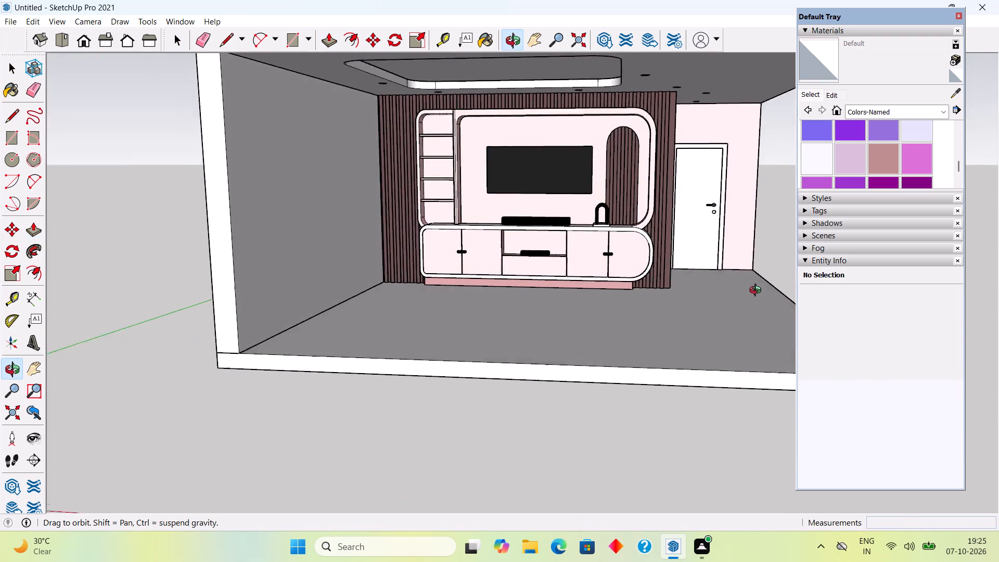
middle_click_drag(758, 291, 729, 278)
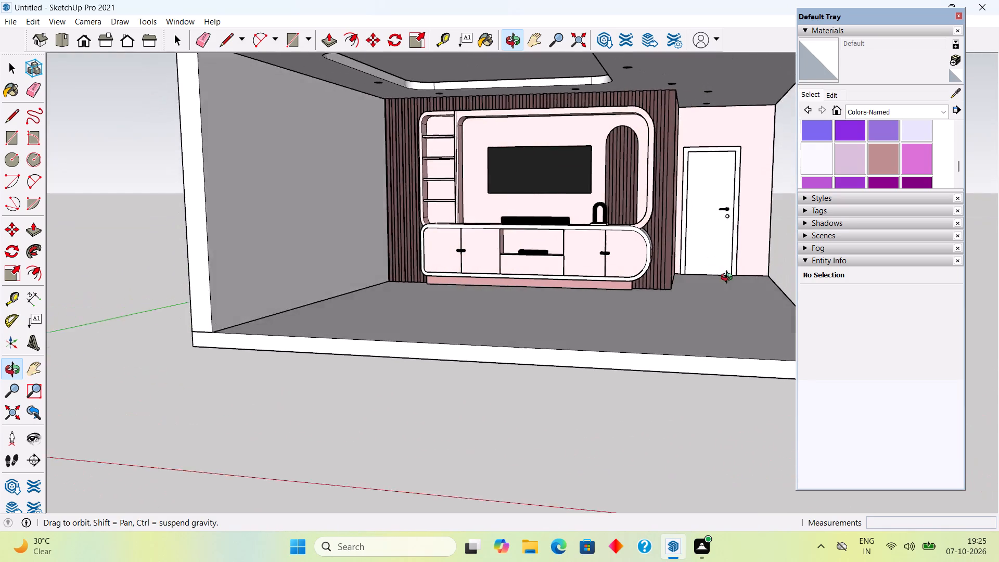
middle_click_drag(729, 278, 729, 279)
scroll(729, 279, "down", 7)
scroll(780, 212, "up", 5)
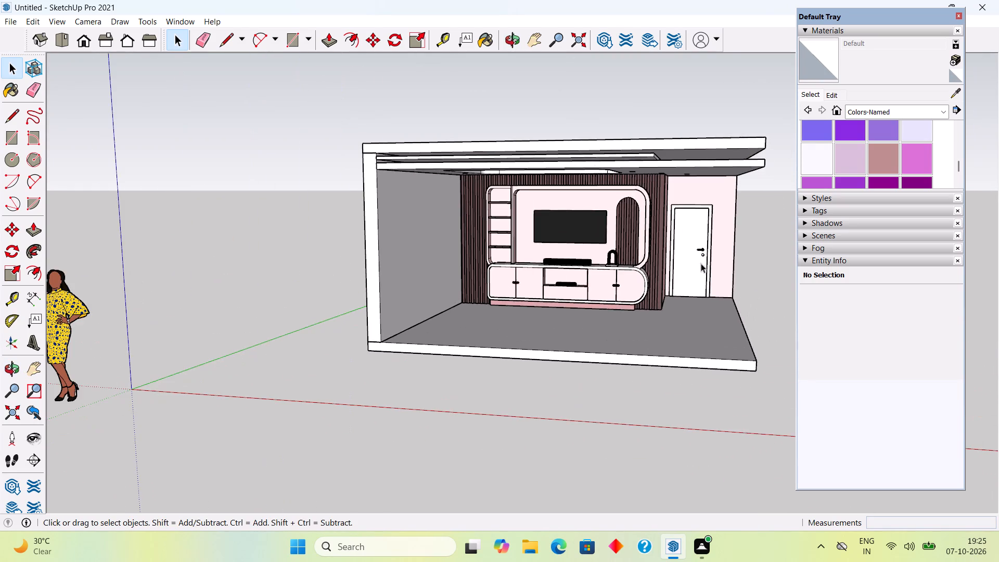
middle_click_drag(700, 264, 733, 228)
scroll(733, 228, "up", 6)
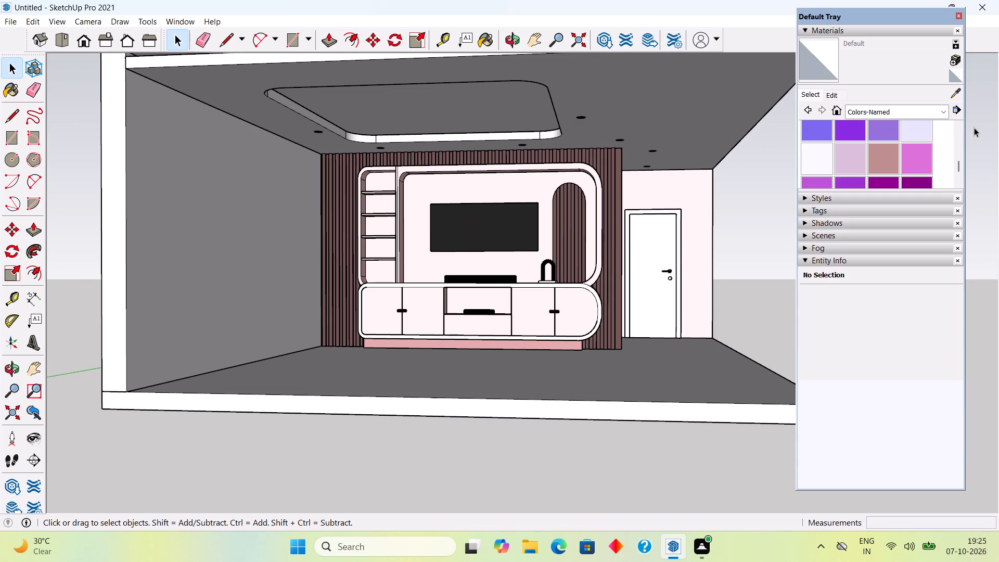
left_click(856, 152)
left_click(629, 96)
left_click(546, 117)
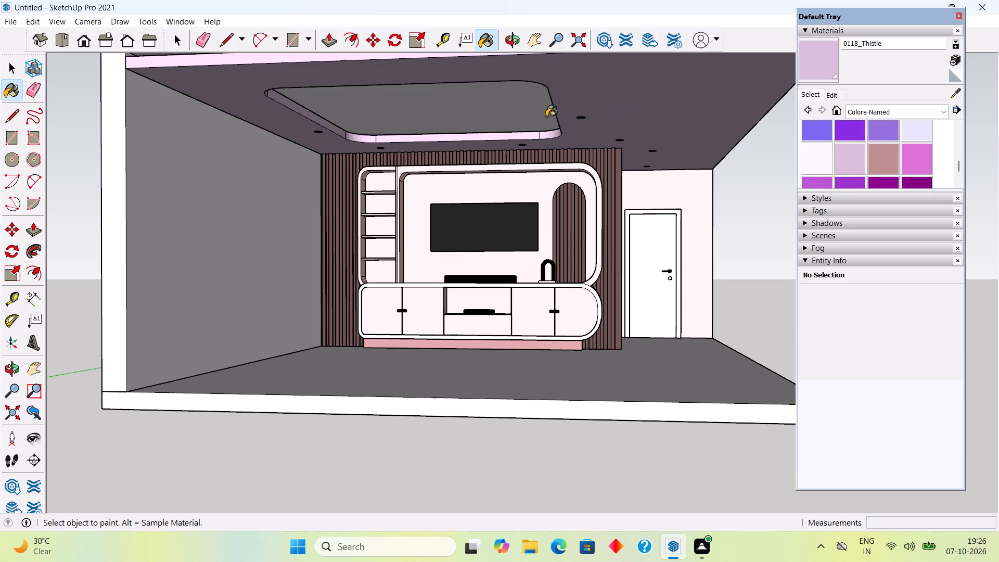
Paint the plinth beneath the TV unit with 0118_Thistle.
scroll(618, 185, "up", 7)
scroll(627, 178, "down", 7)
middle_click_drag(669, 229, 738, 190)
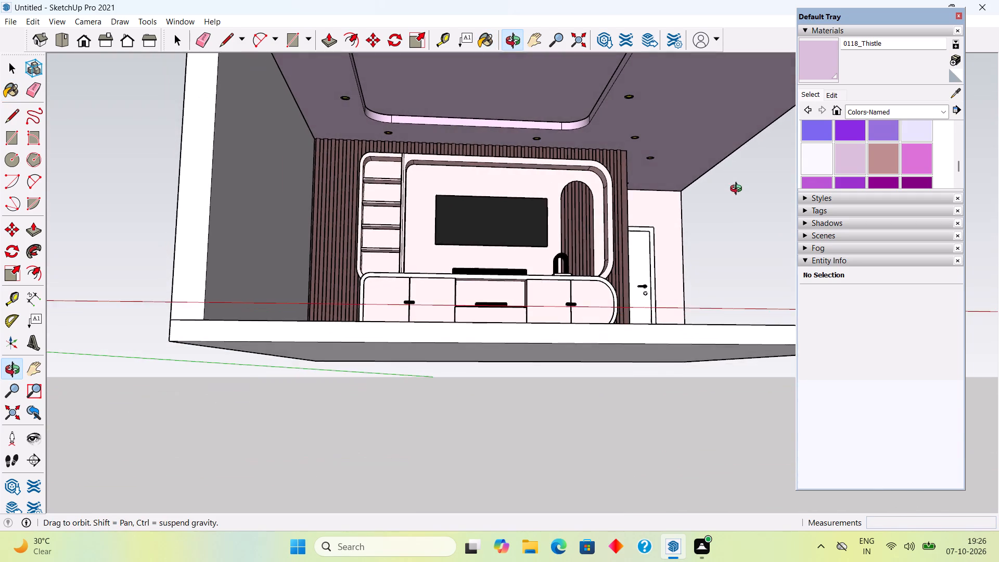
middle_click_drag(738, 190, 721, 226)
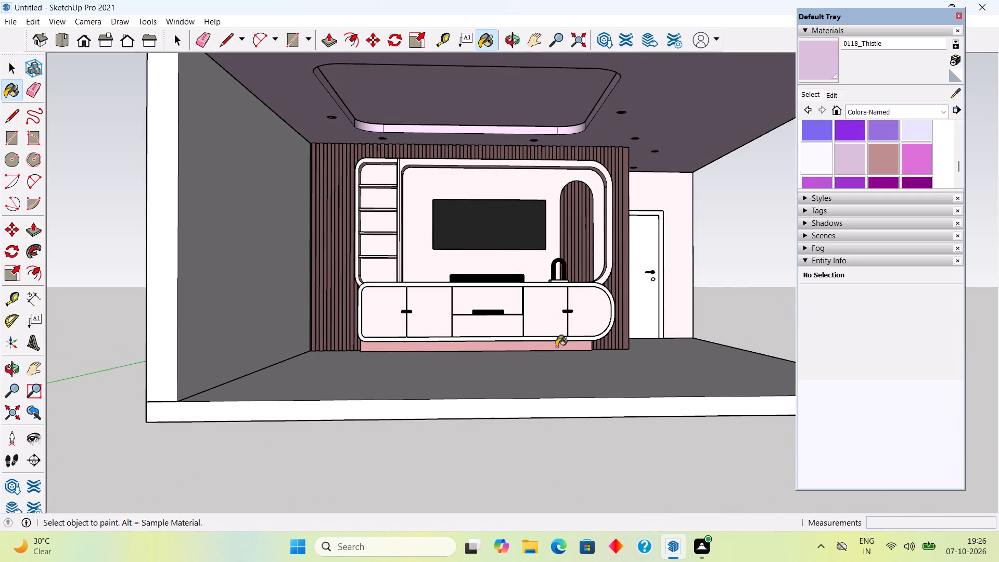
left_click(560, 348)
scroll(583, 361, "down", 4)
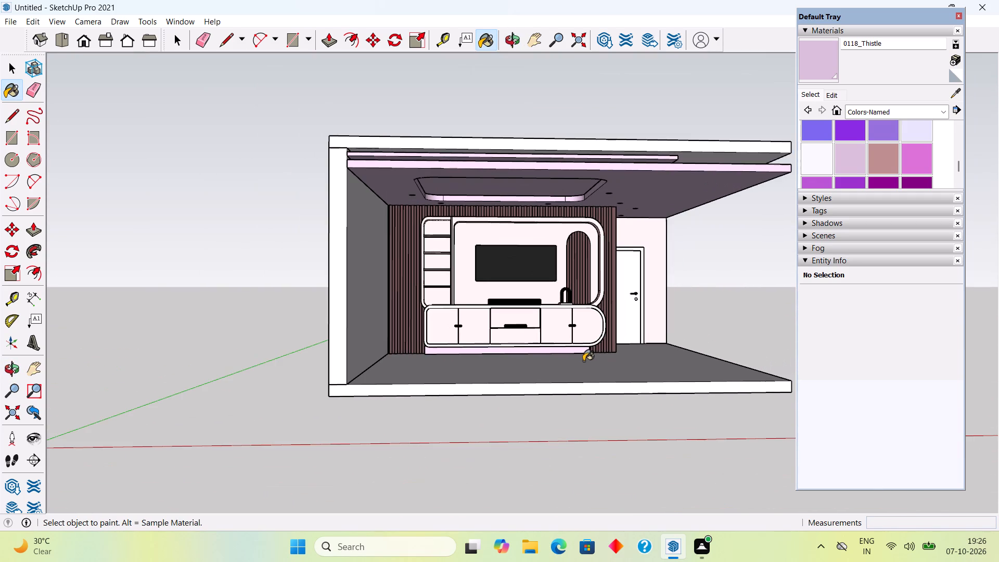
key("space")
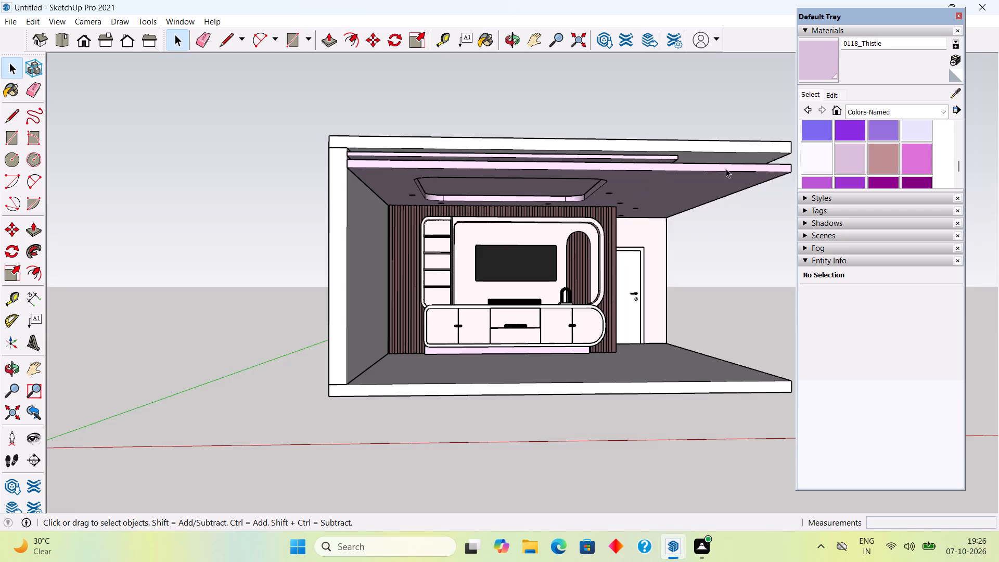
Examine the TV wall, plinth and ceiling colours from several angles inside the room.
middle_click_drag(722, 160, 687, 134)
scroll(628, 304, "up", 6)
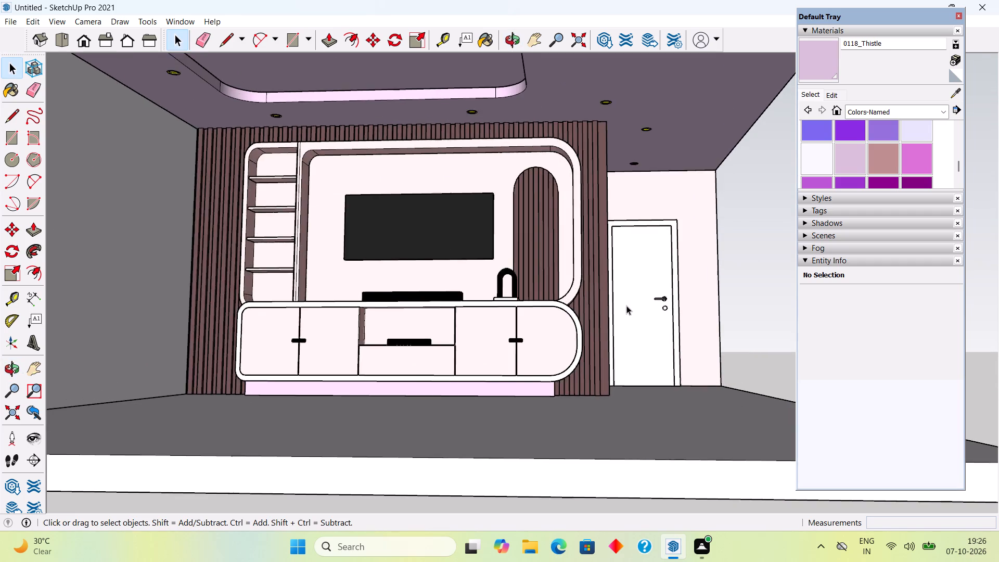
scroll(626, 305, "up", 1)
scroll(601, 310, "down", 3)
middle_click_drag(599, 311, 669, 313, "shift")
scroll(669, 313, "up", 3, "shift")
middle_click_drag(669, 313, 801, 313)
scroll(804, 311, "down", 3)
middle_click_drag(801, 313, 802, 312)
scroll(715, 265, "down", 4)
middle_click_drag(667, 202, 653, 280)
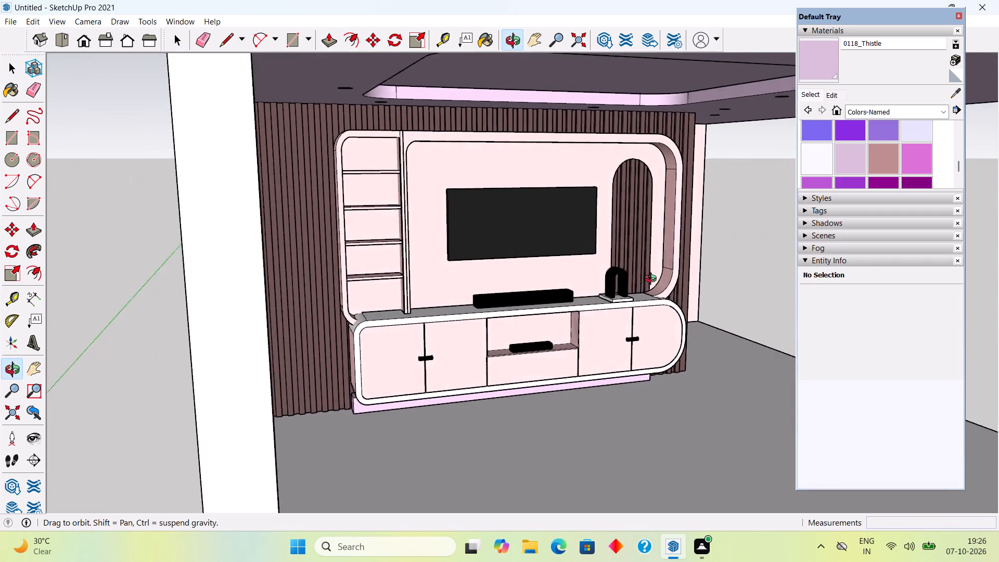
middle_click_drag(653, 280, 609, 288)
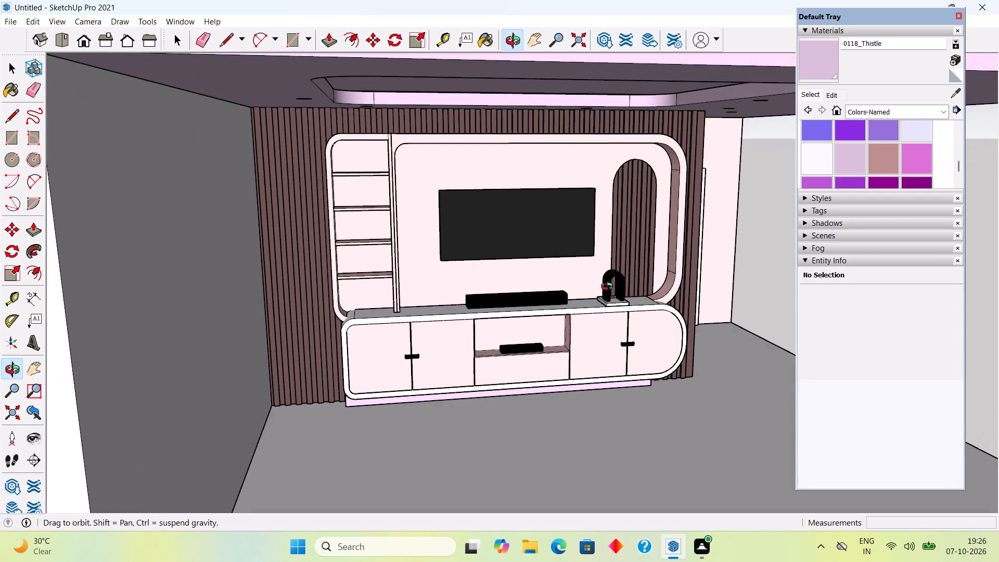
middle_click_drag(609, 288, 609, 275)
Lighten the 0118_Thistle material on the ceiling and plinth by raising its brightness to the maximum.
left_click(835, 98)
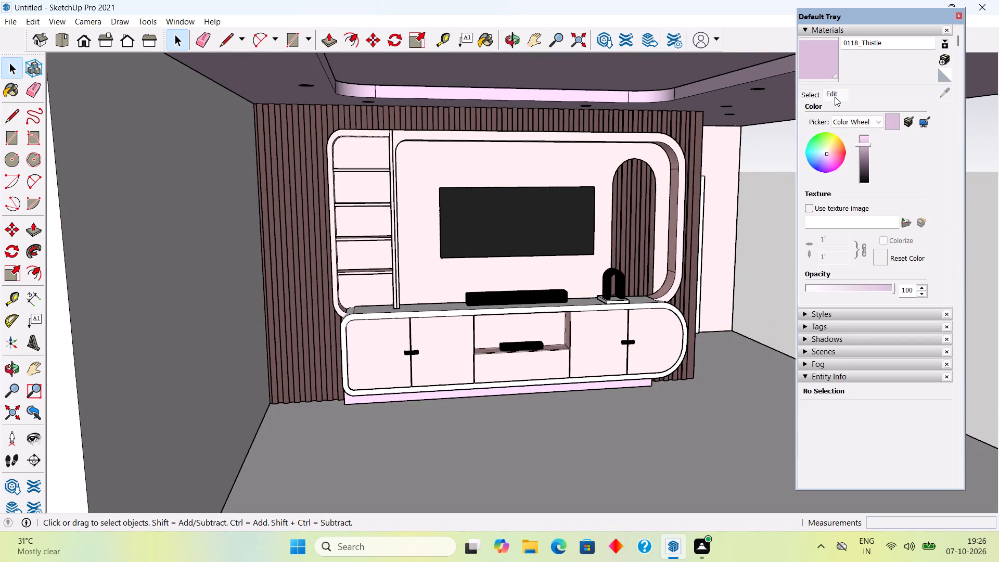
left_click_drag(866, 143, 868, 133)
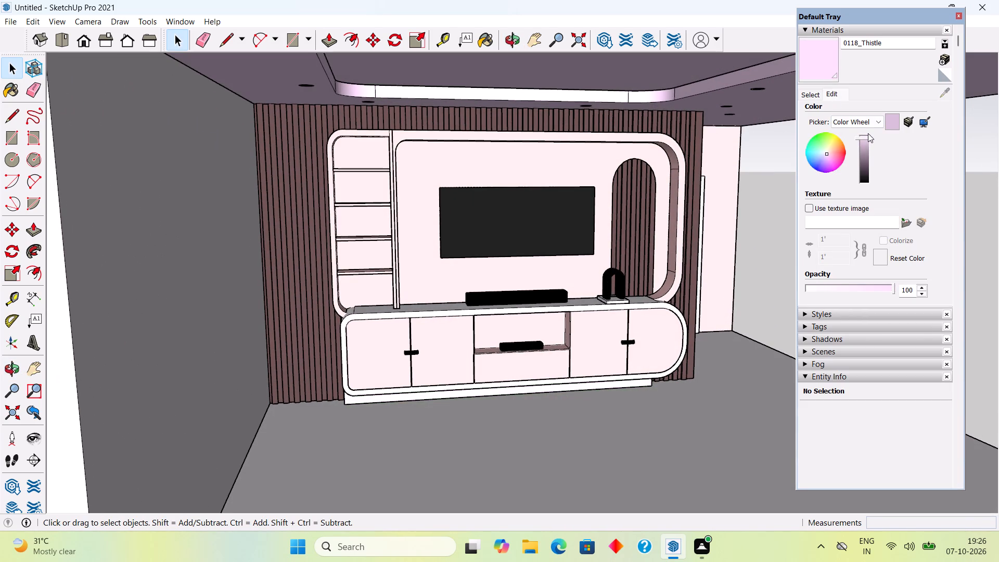
left_click_drag(868, 133, 868, 132)
left_click(767, 204)
Paint the door beside the TV wall, including its frame, with Wood Veneer 01 from the Wood materials.
middle_click_drag(698, 176, 658, 89)
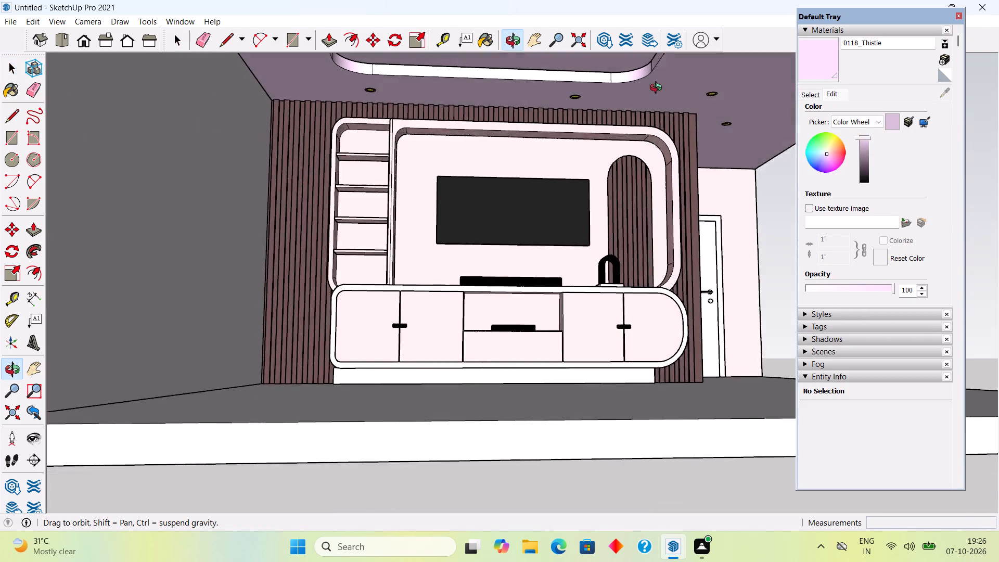
middle_click_drag(658, 89, 608, 175)
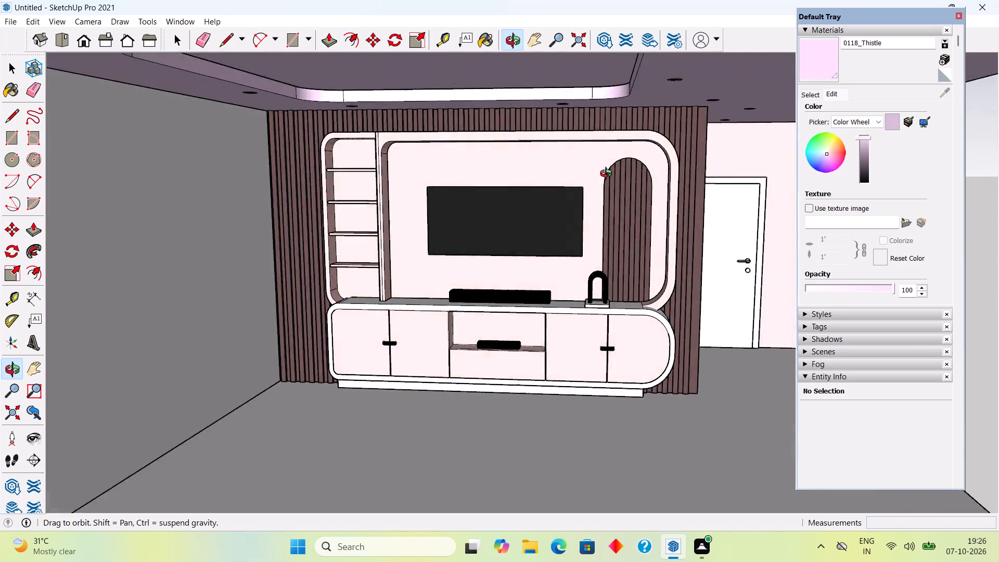
middle_click_drag(608, 175, 702, 147)
scroll(731, 193, "down", 5)
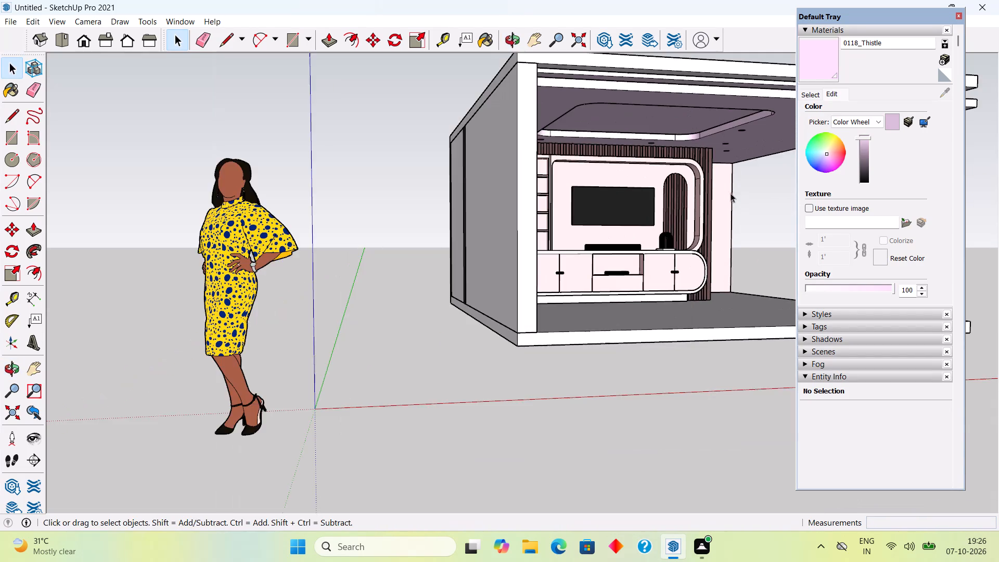
middle_click_drag(727, 195, 611, 201)
scroll(628, 201, "down", 3)
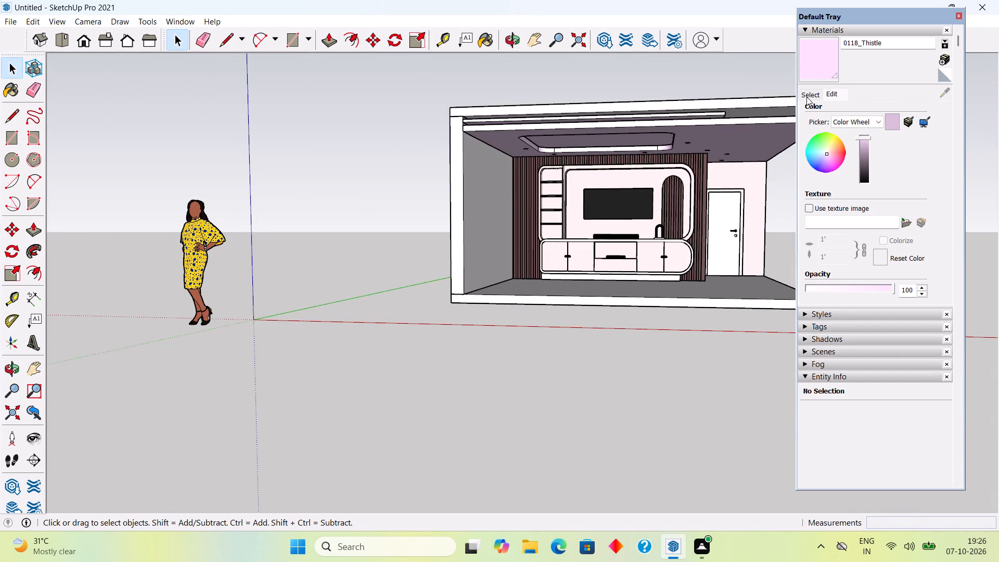
left_click(806, 97)
left_click(879, 114)
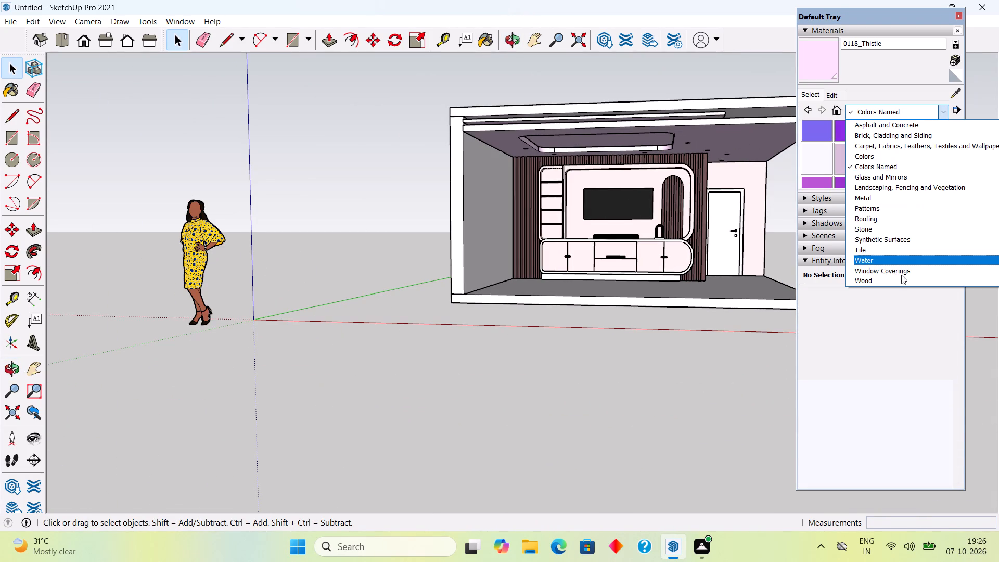
left_click(901, 279)
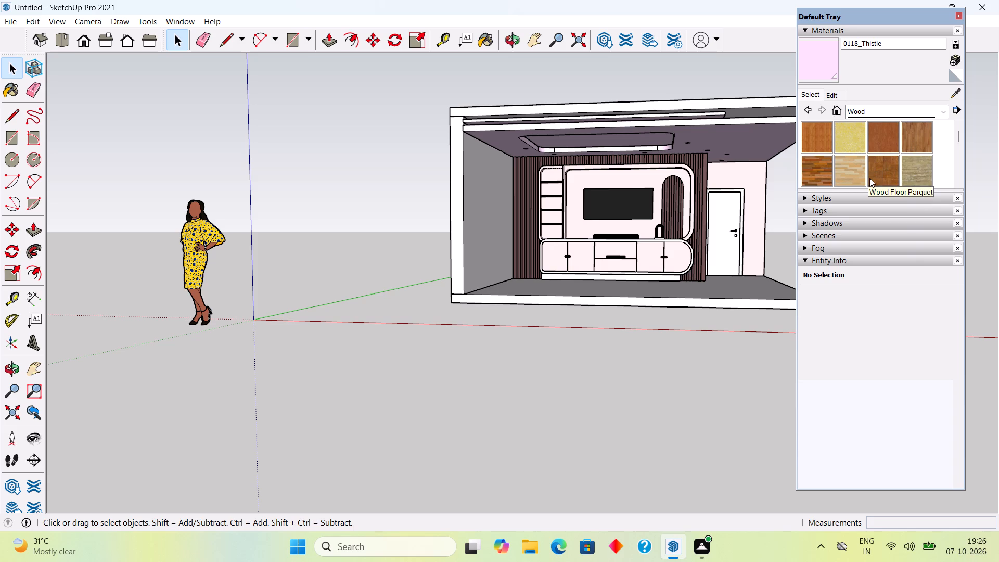
scroll(869, 178, "down", 3)
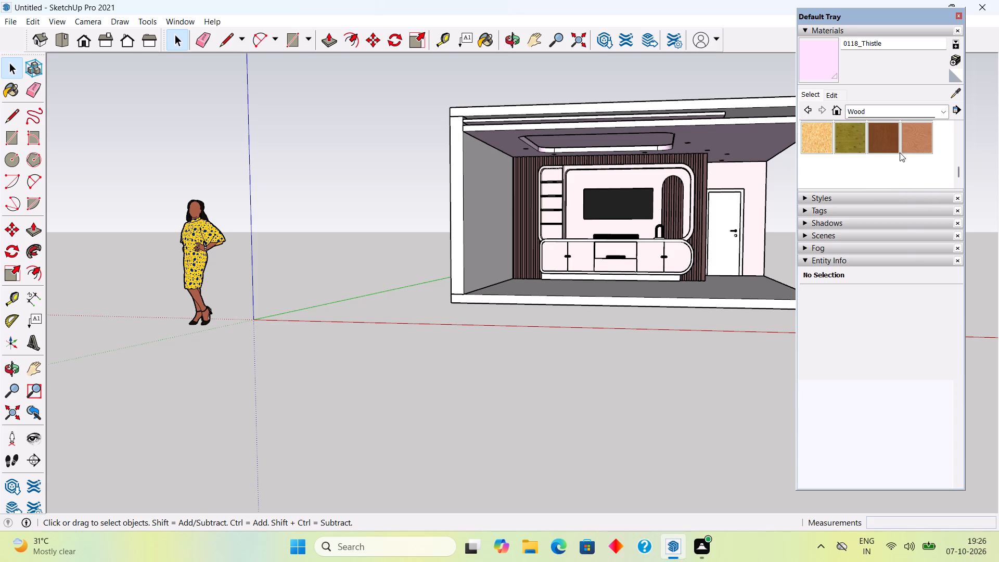
left_click(895, 145)
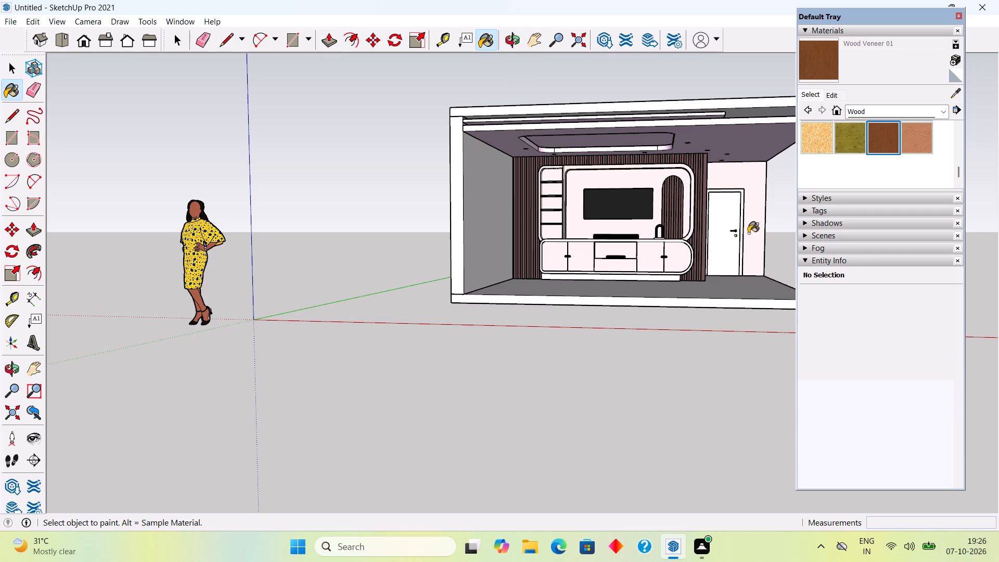
scroll(742, 229, "up", 4)
left_click(726, 212)
scroll(730, 212, "up", 5)
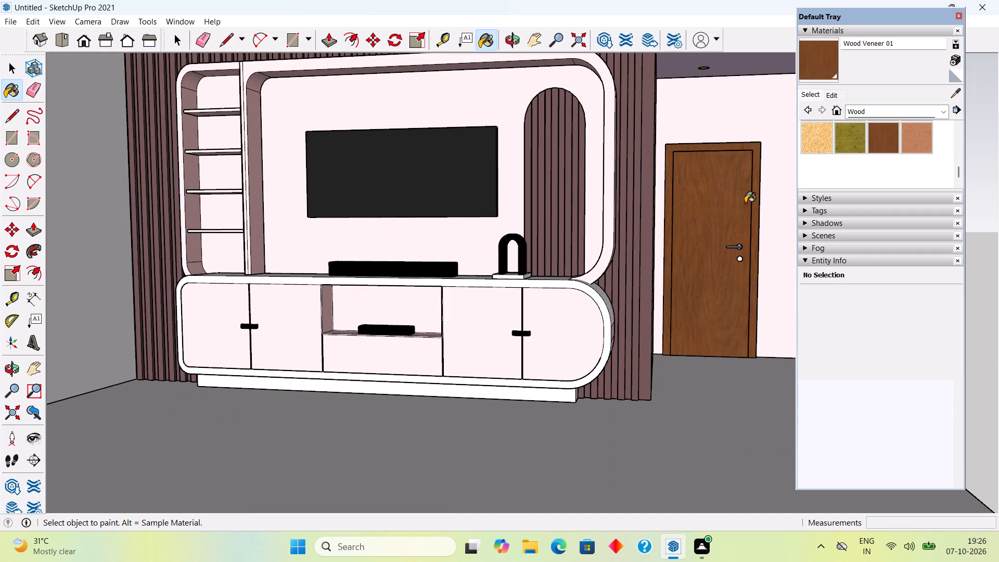
key("space")
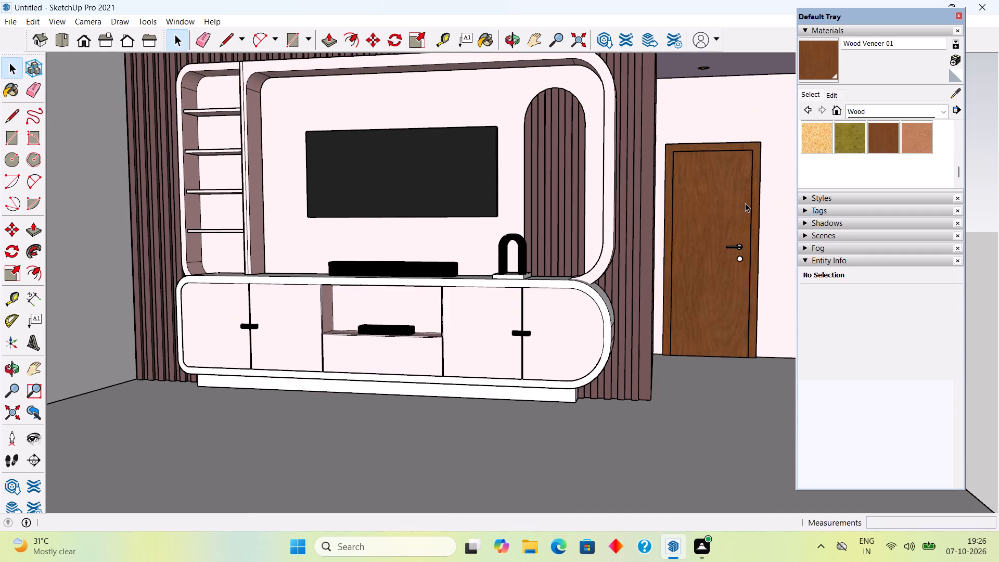
Sample 0119_RosyBrown from the slatted arch panel and paint the base of the arch-shaped decor piece on the TV unit with it.
scroll(745, 203, "down", 13)
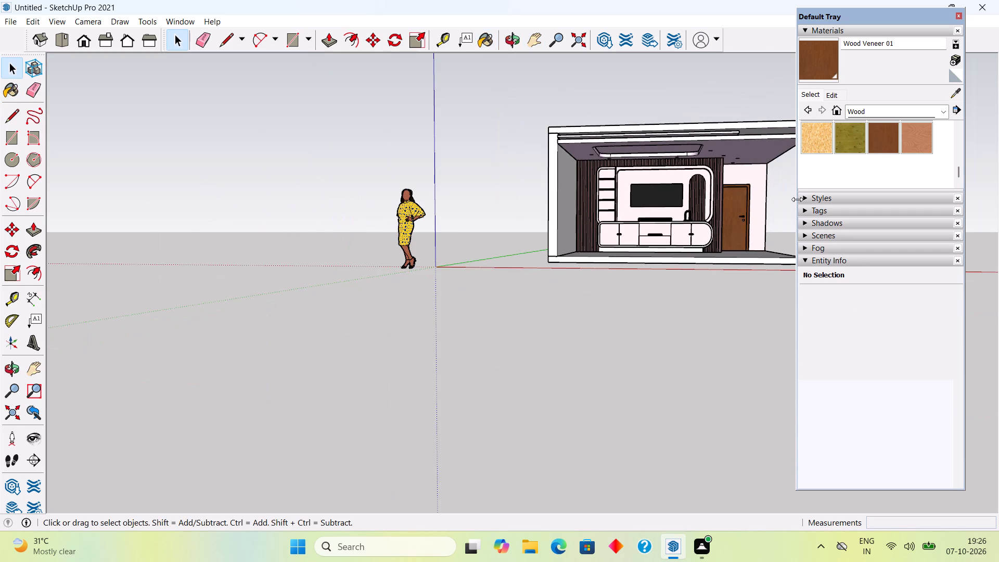
left_click(781, 203)
middle_click_drag(708, 235, 765, 257)
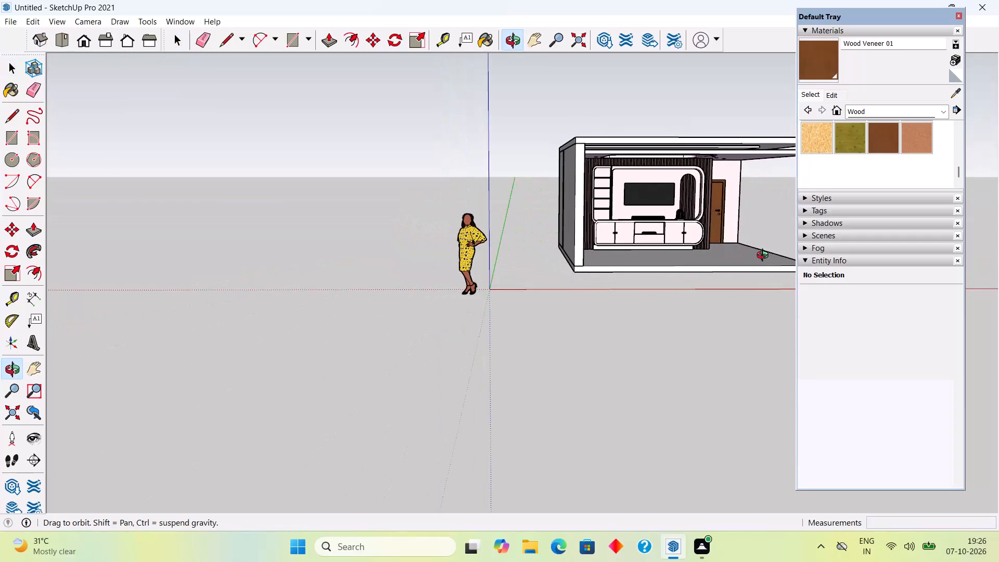
middle_click_drag(765, 257, 709, 244)
scroll(716, 229, "up", 1)
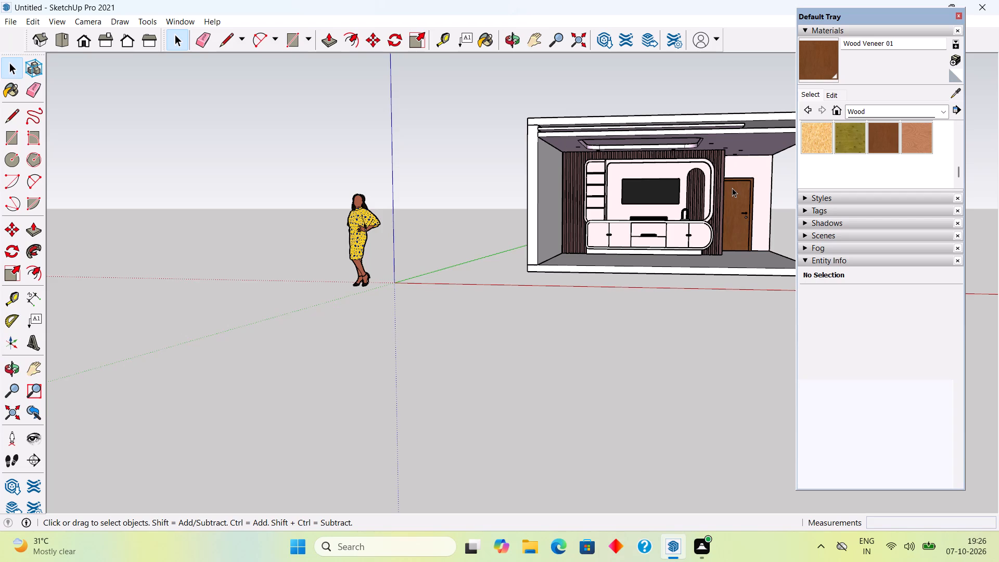
scroll(733, 265, "up", 5)
scroll(690, 151, "up", 4)
middle_click_drag(678, 163, 683, 241)
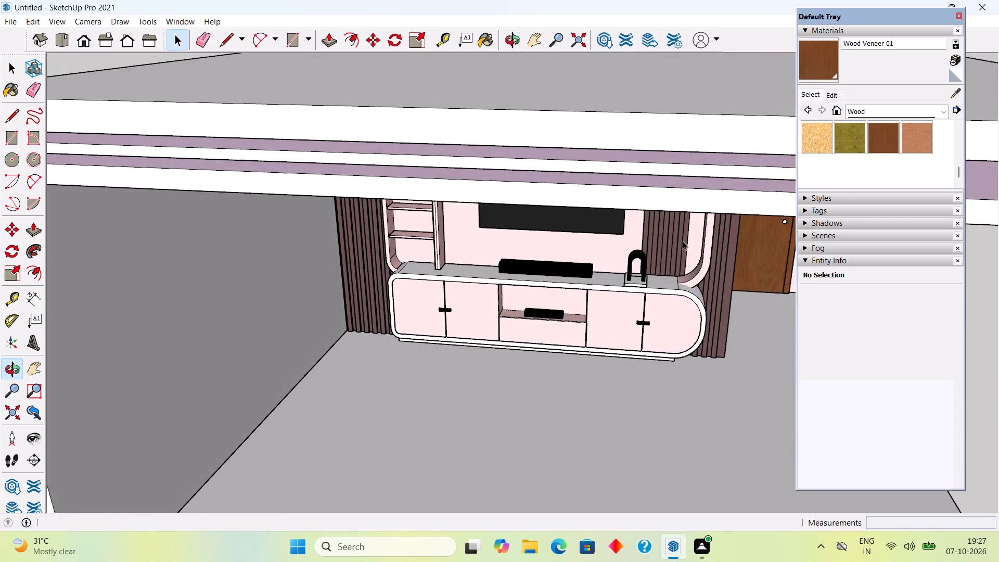
scroll(668, 267, "up", 11)
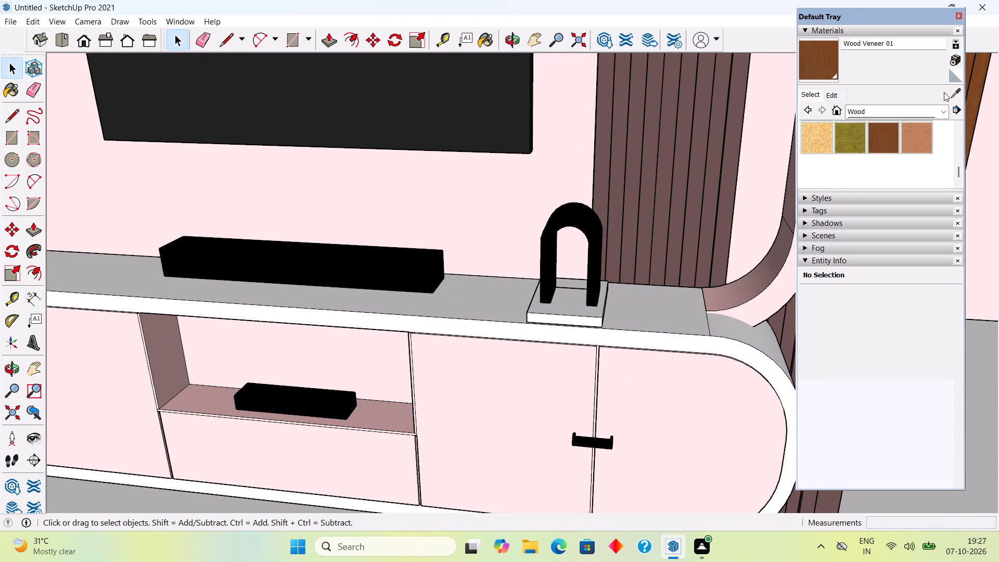
left_click(957, 96)
left_click(718, 220)
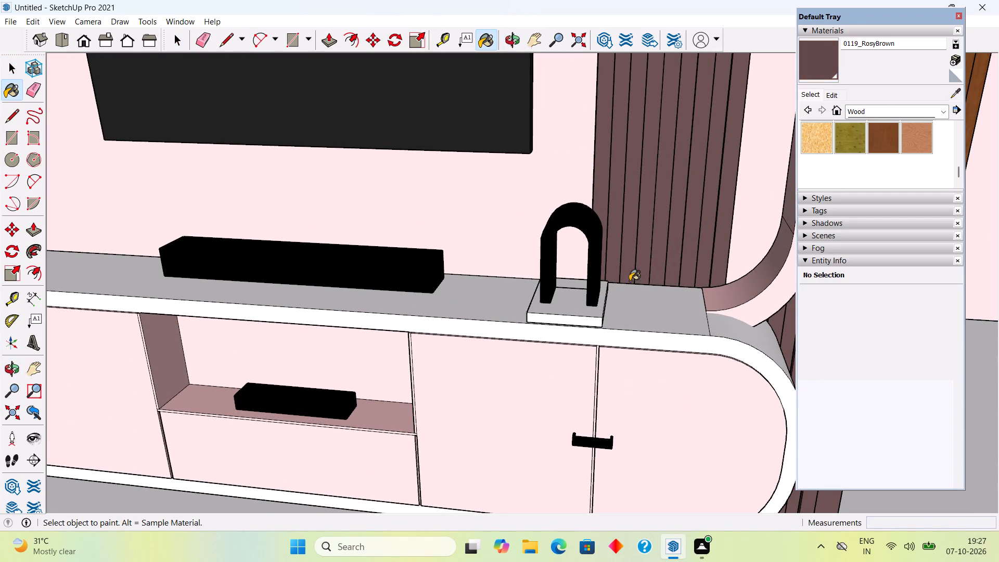
left_click(578, 308)
key("space")
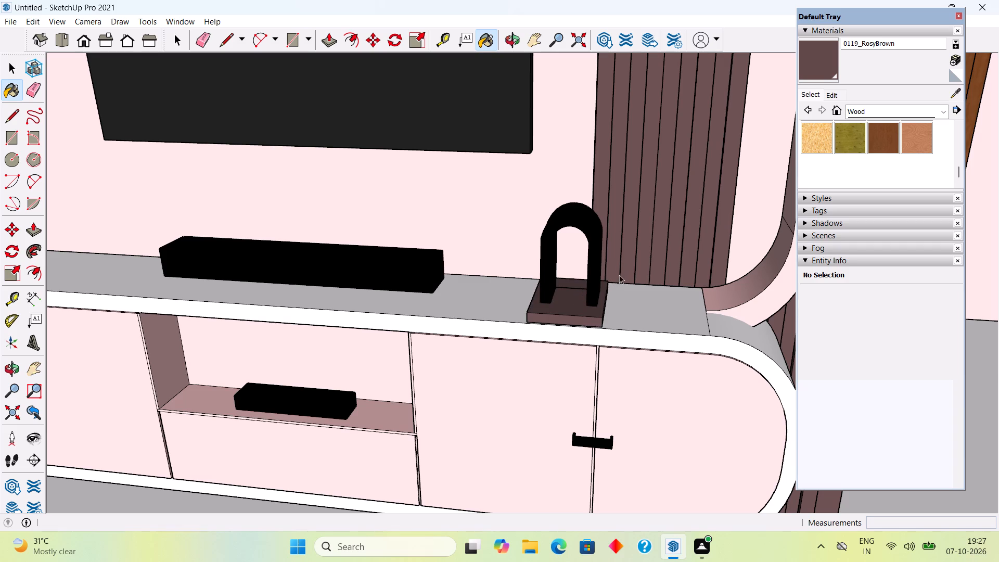
Examine the decor base, door and overall room colours from close up and from outside the room.
scroll(621, 271, "down", 9)
middle_click_drag(625, 303, 703, 285)
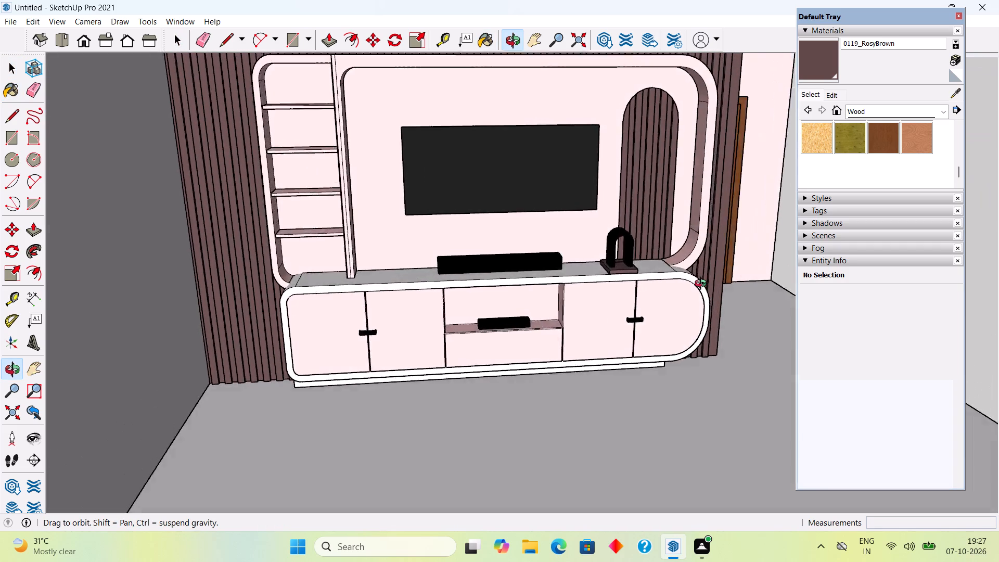
middle_click_drag(703, 285, 625, 227)
scroll(646, 232, "down", 3)
scroll(616, 234, "up", 1)
scroll(616, 229, "down", 3)
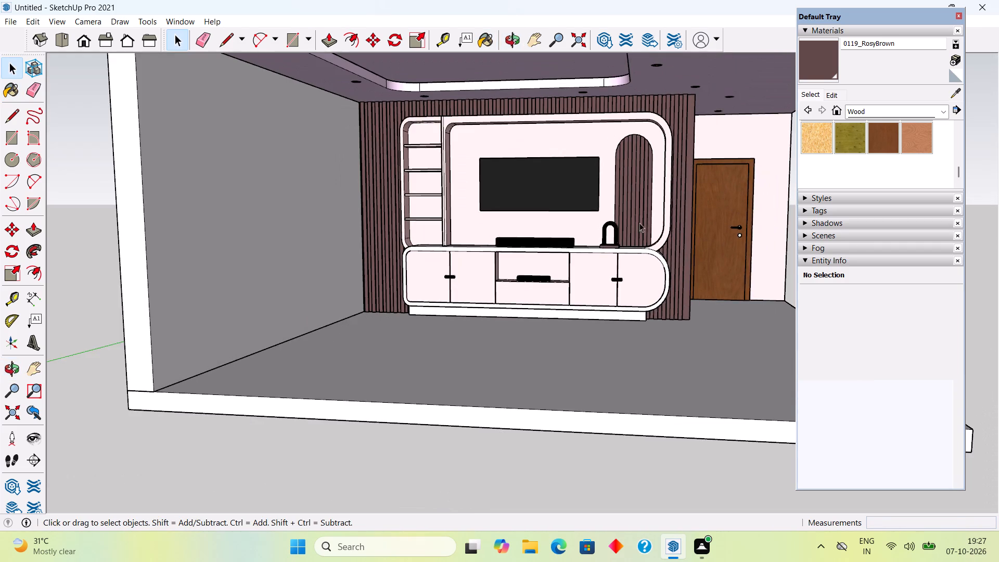
scroll(644, 222, "down", 7)
left_click(746, 203)
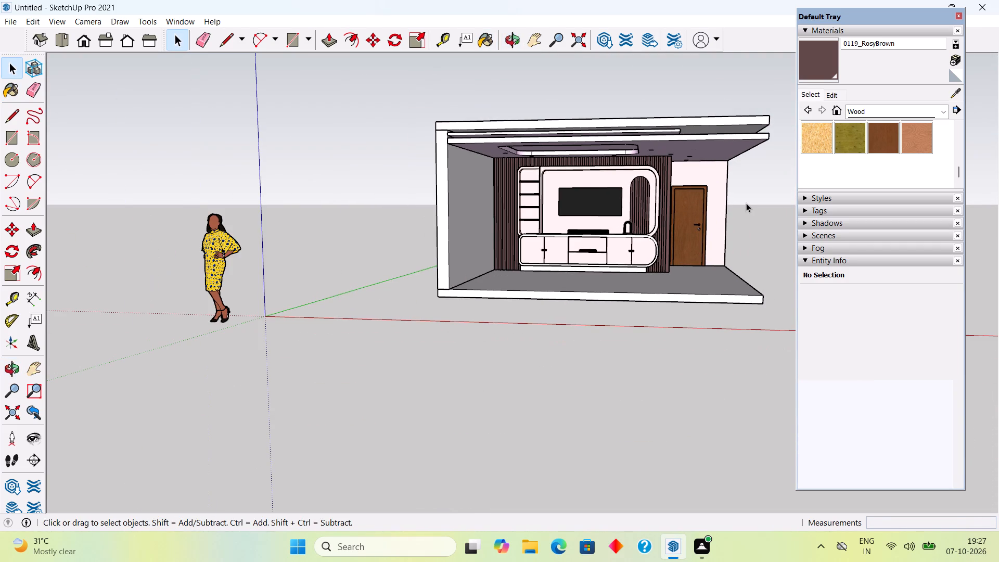
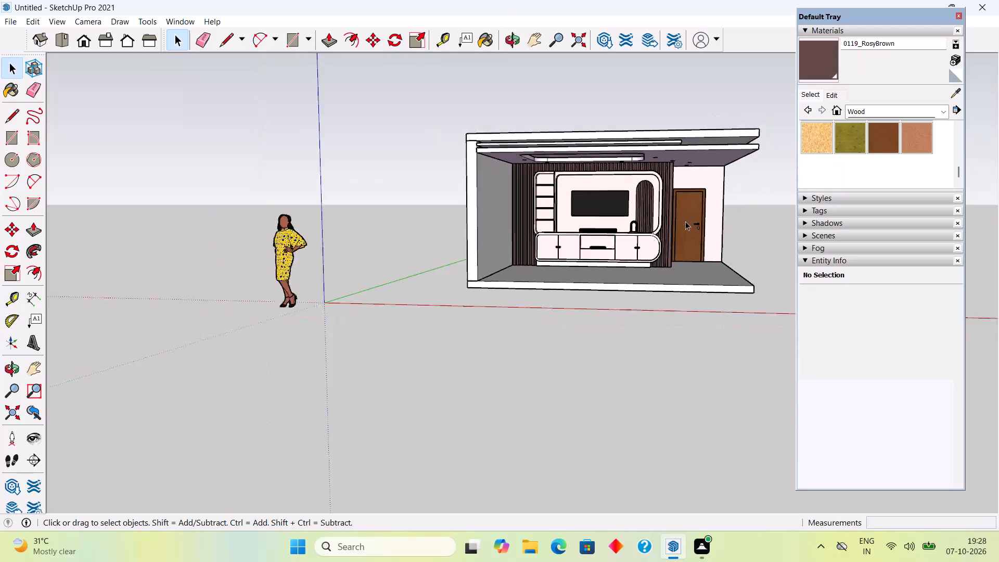
Examine the coloured room from its open front, checking the ceiling, slatted TV wall, unit and door from low and high angles.
scroll(685, 221, "down", 3)
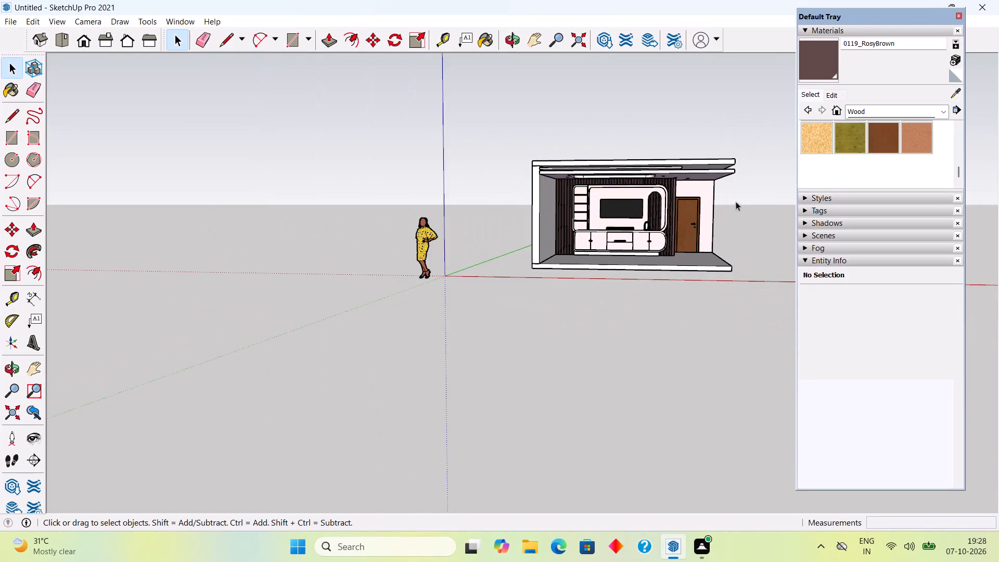
scroll(742, 193, "up", 11)
middle_click_drag(646, 272, 654, 205)
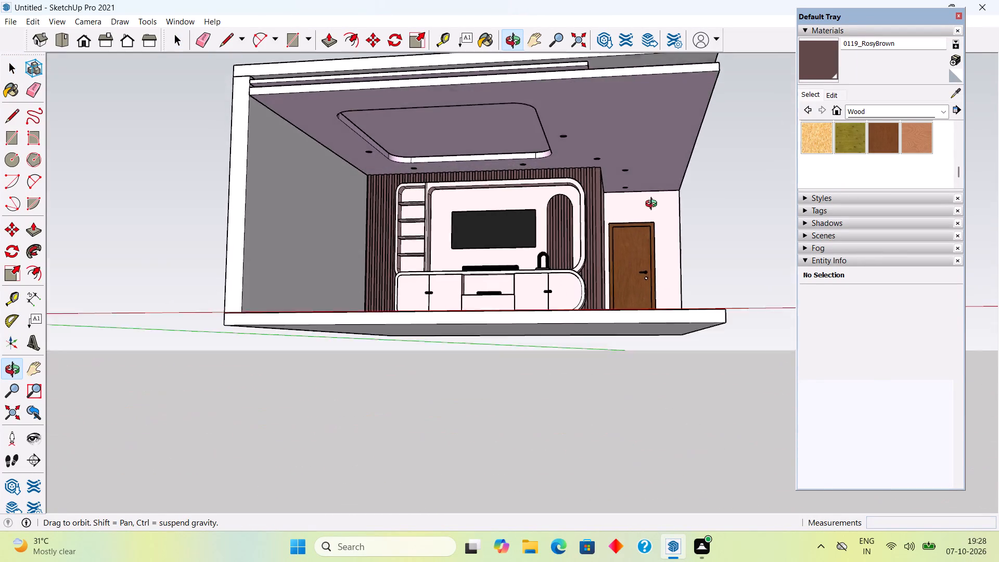
middle_click_drag(654, 205, 705, 223)
scroll(705, 223, "up", 4)
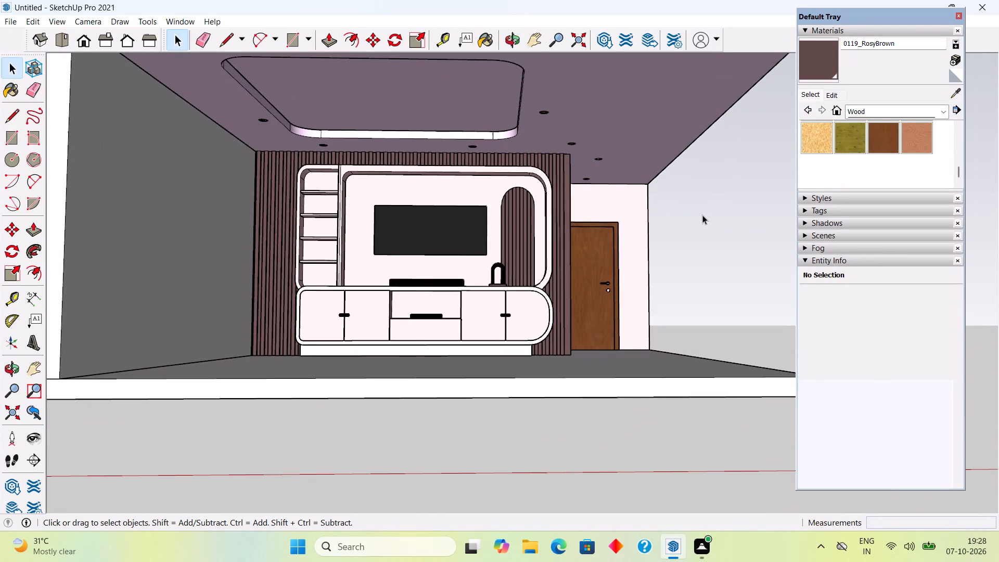
scroll(651, 233, "up", 3)
middle_click_drag(650, 244, 687, 252)
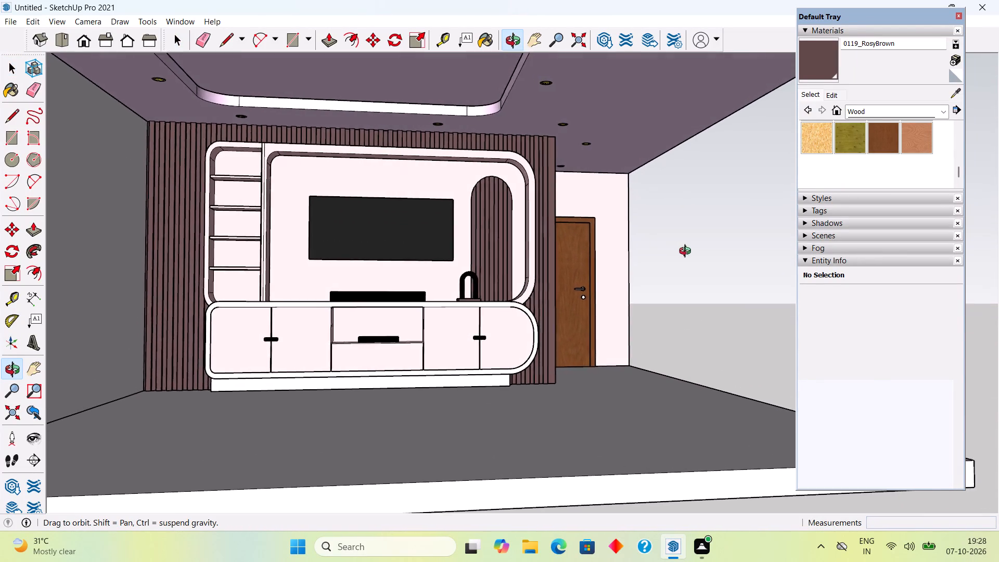
middle_click_drag(687, 252, 637, 299)
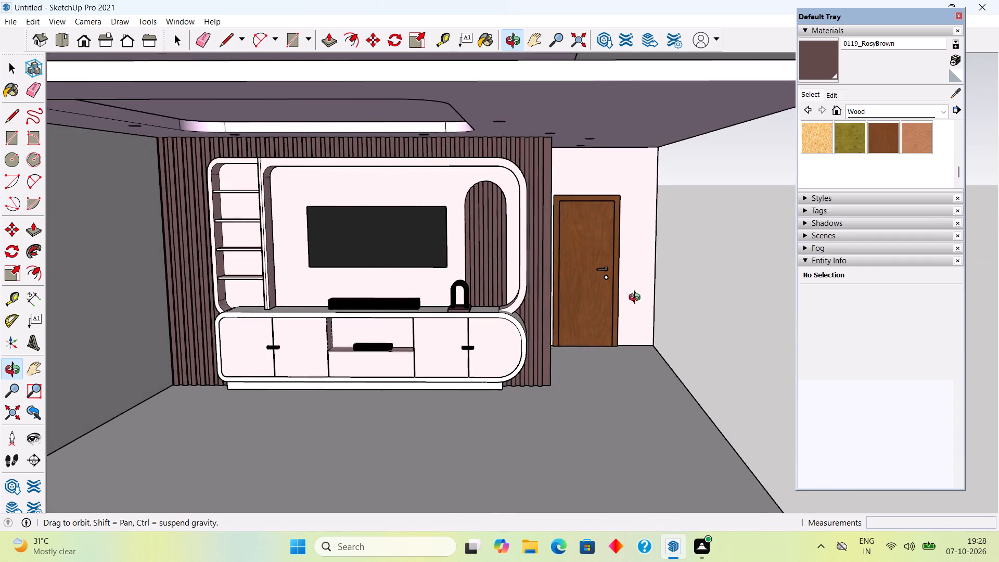
middle_click_drag(637, 299, 651, 263)
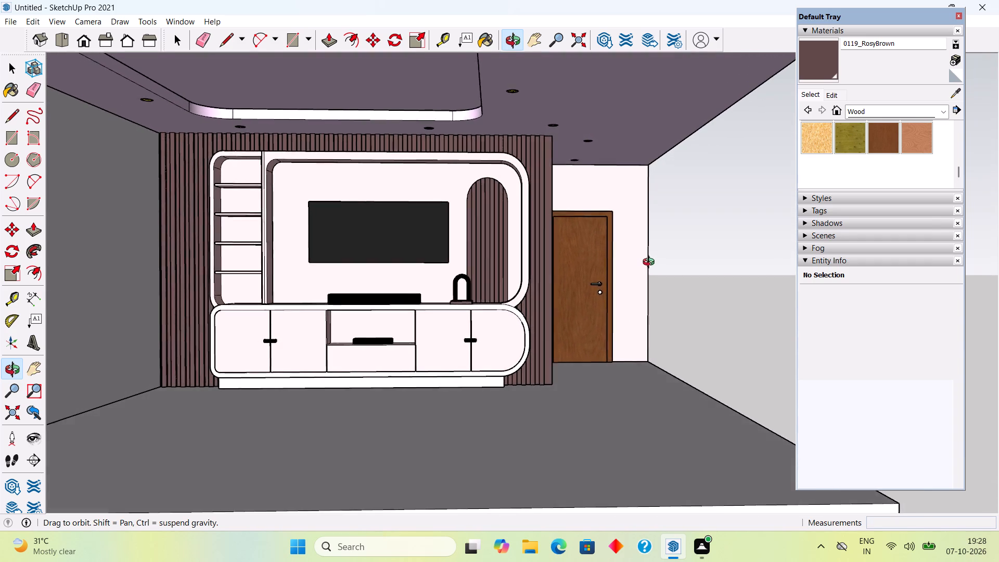
middle_click_drag(651, 263, 657, 261)
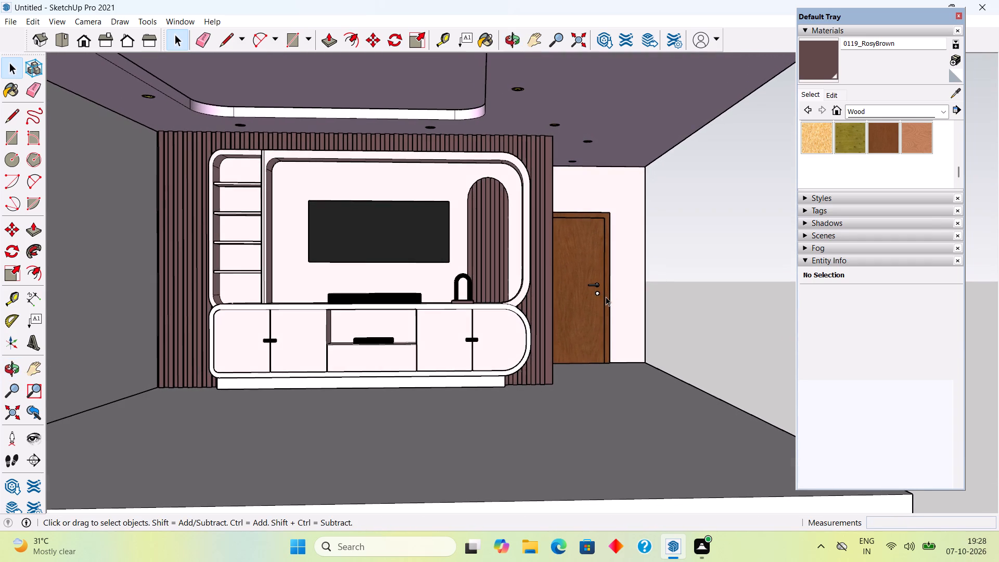
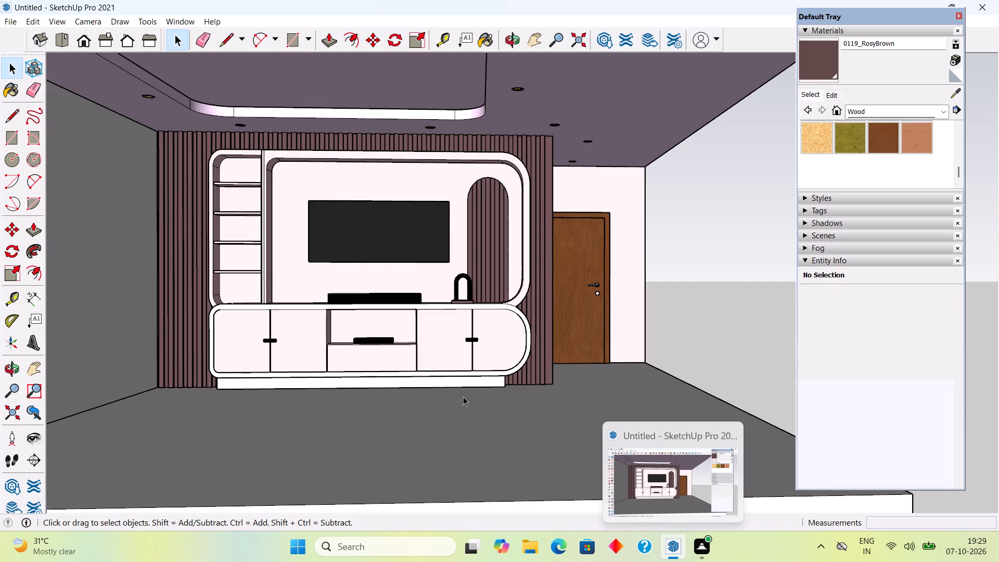
Examine the coloured room from the open front, checking the ceiling, slatted wall, TV unit and door from several angles.
scroll(463, 397, "down", 4)
scroll(493, 360, "up", 2)
middle_click_drag(509, 346, 558, 297)
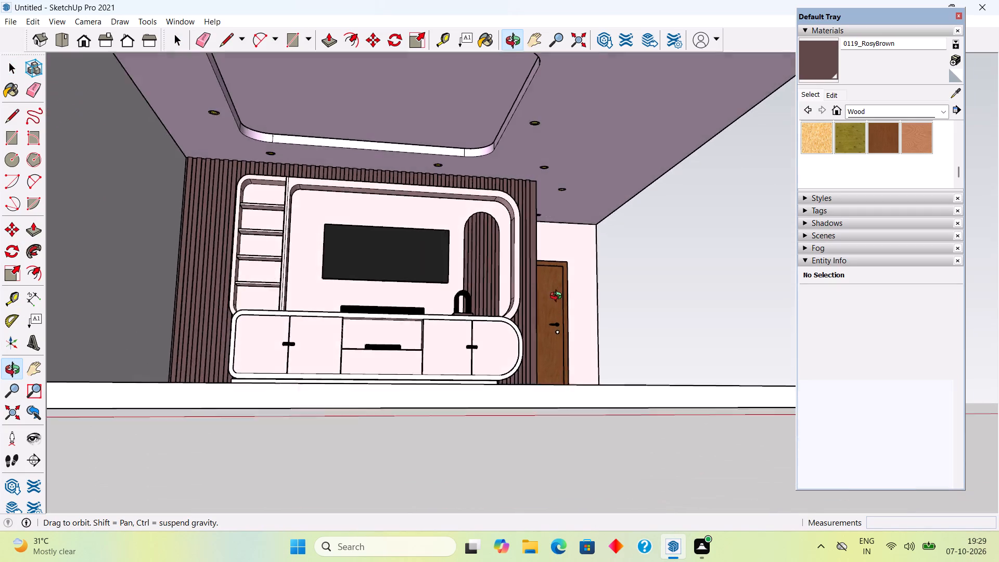
middle_click_drag(558, 297, 547, 365)
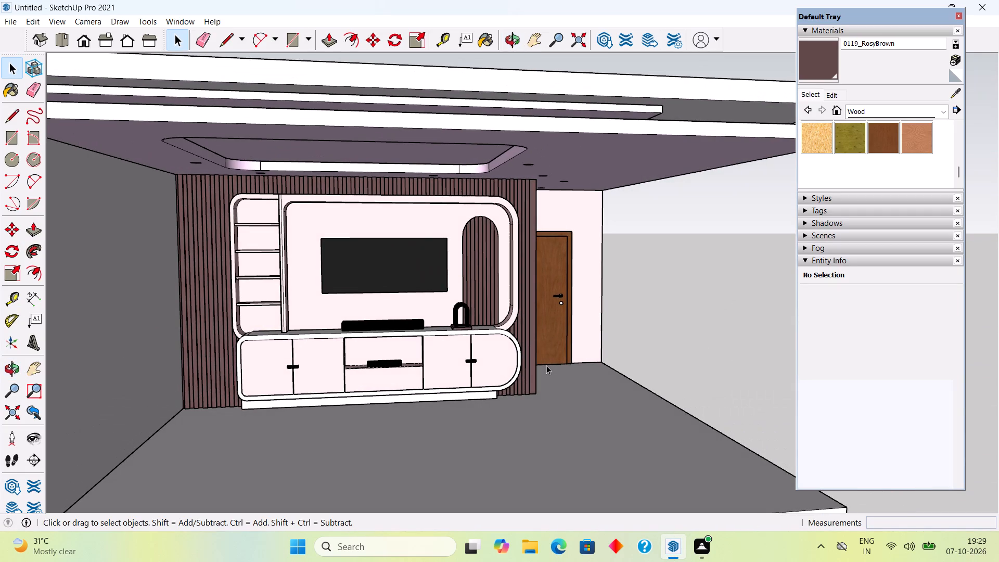
scroll(546, 365, "down", 5)
middle_click_drag(514, 336, 477, 312)
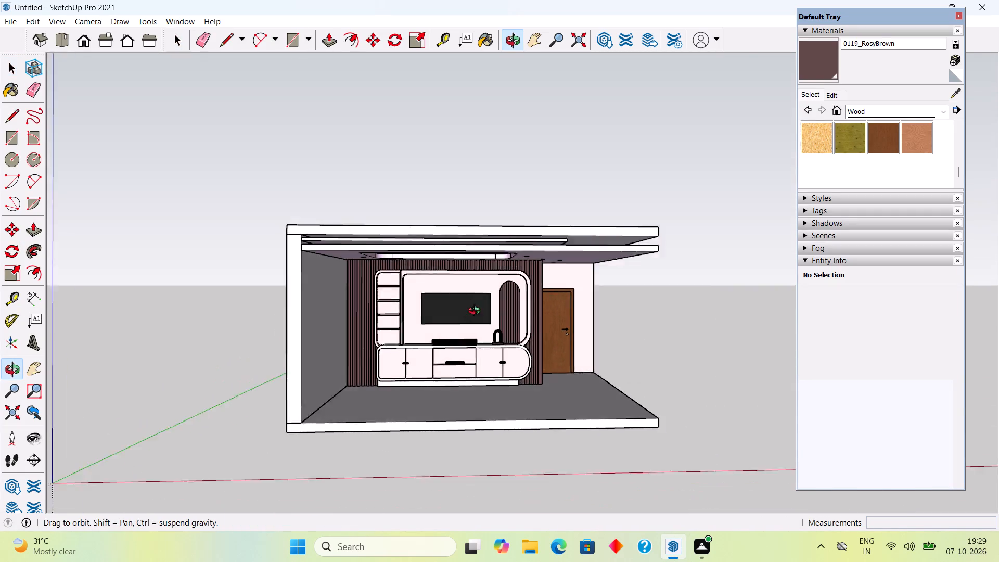
middle_click_drag(477, 312, 449, 291)
scroll(459, 298, "up", 7)
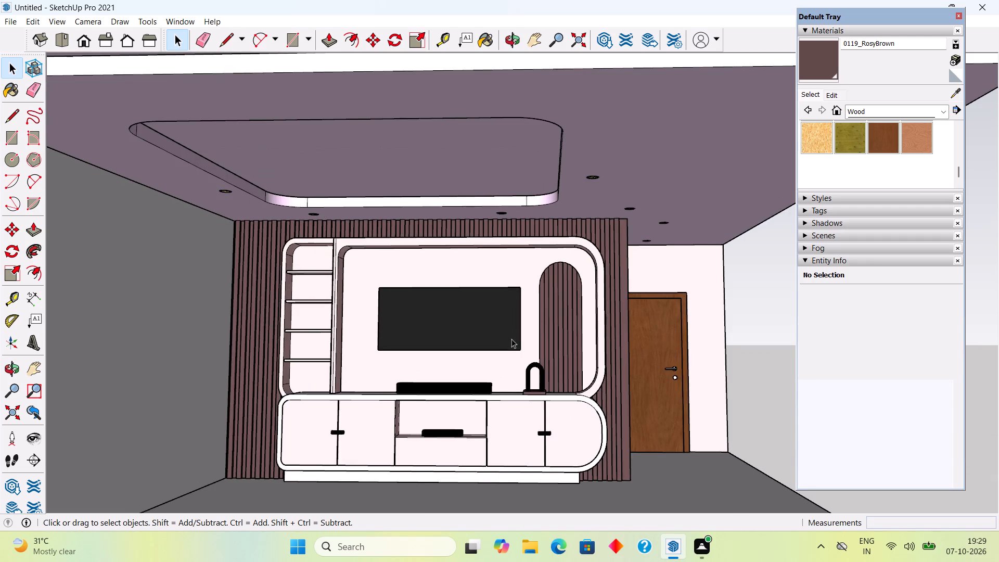
middle_click_drag(513, 340, 655, 376)
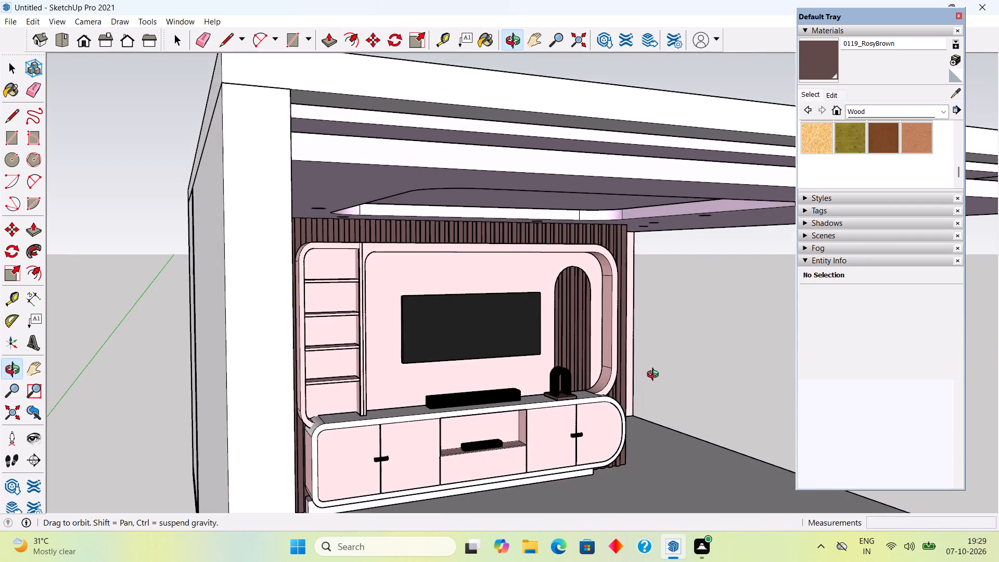
middle_click_drag(655, 376, 482, 369)
scroll(483, 371, "down", 4)
middle_click_drag(522, 337, 529, 288)
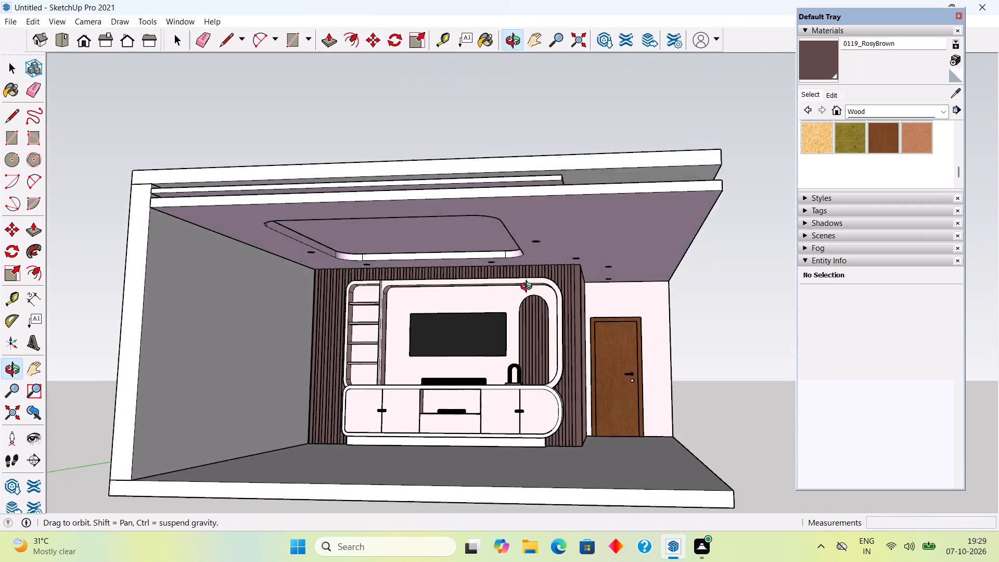
middle_click_drag(529, 288, 593, 287)
scroll(593, 287, "up", 2)
scroll(600, 283, "down", 1)
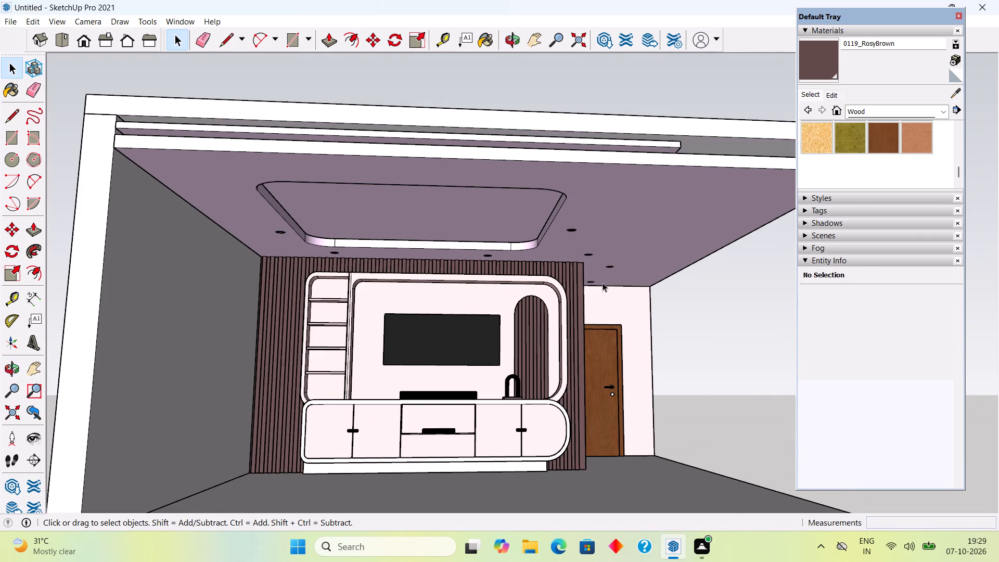
scroll(559, 327, "down", 3)
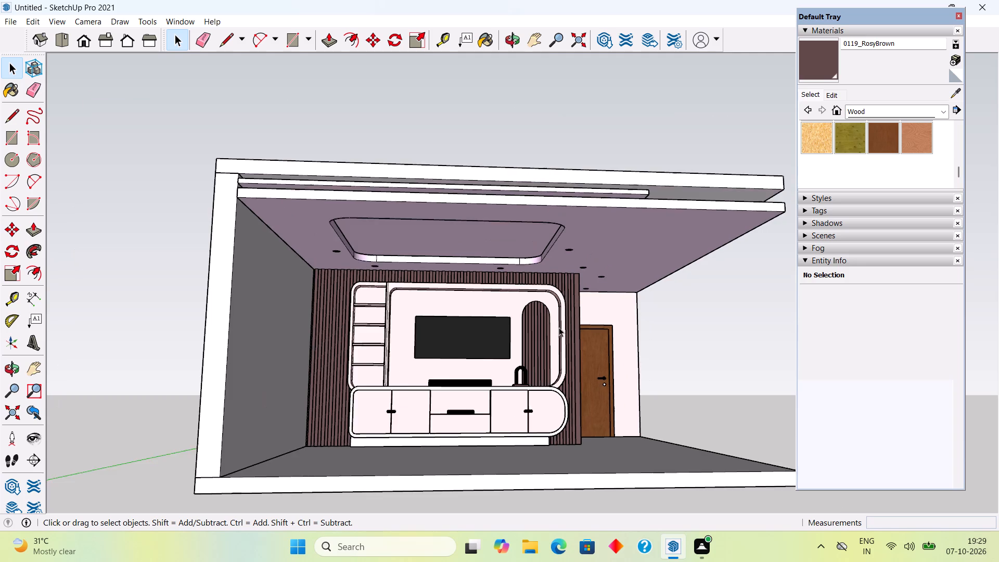
scroll(559, 327, "down", 4)
middle_click_drag(524, 288, 509, 356)
scroll(509, 356, "up", 7)
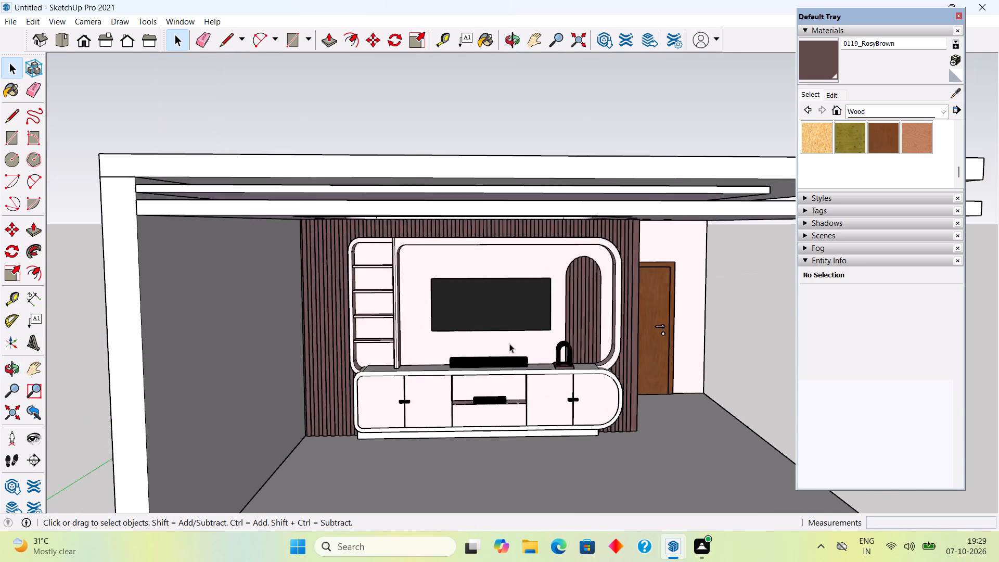
scroll(509, 343, "up", 1)
middle_click_drag(509, 335, 426, 275)
scroll(428, 270, "up", 1)
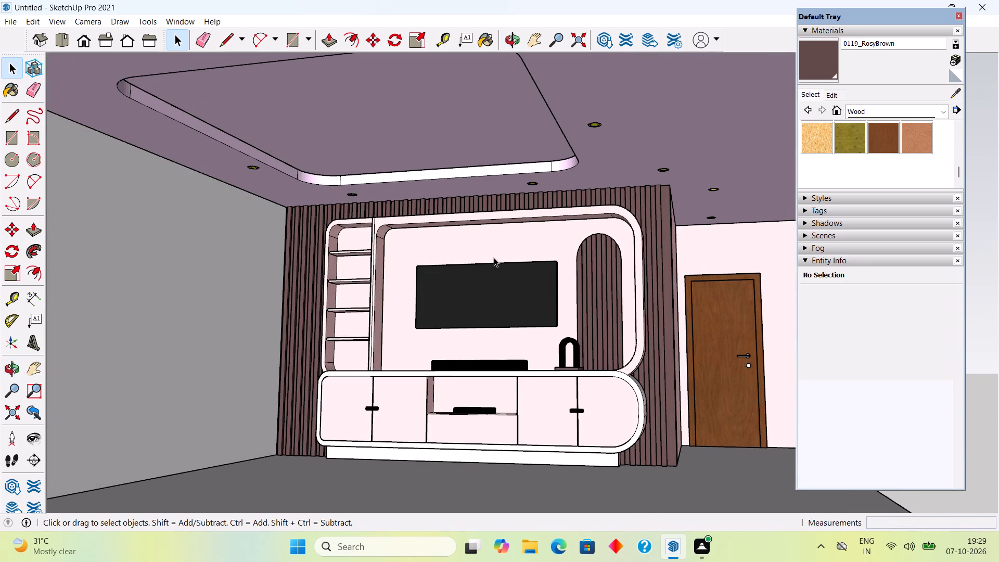
scroll(629, 251, "up", 2)
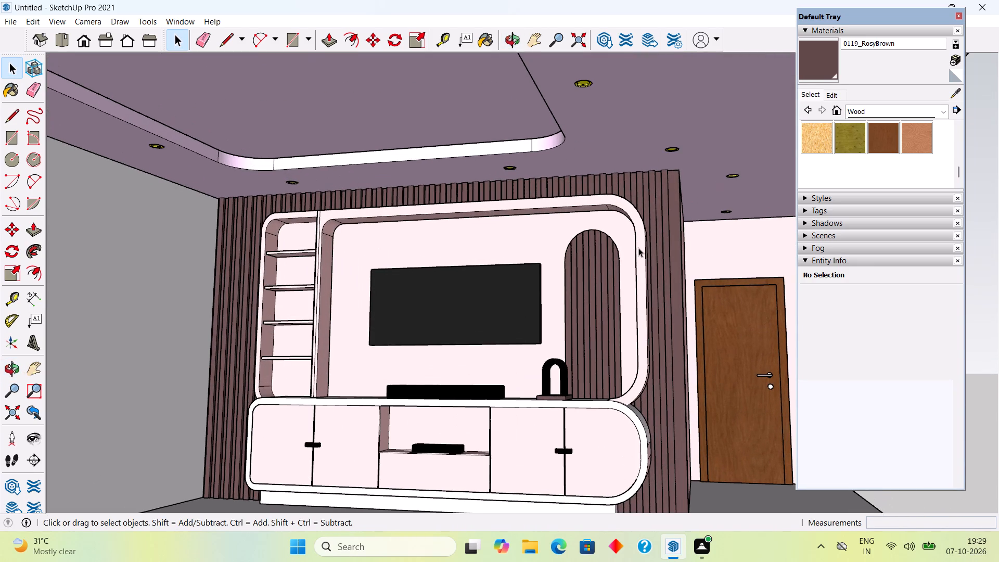
scroll(608, 105, "down", 3)
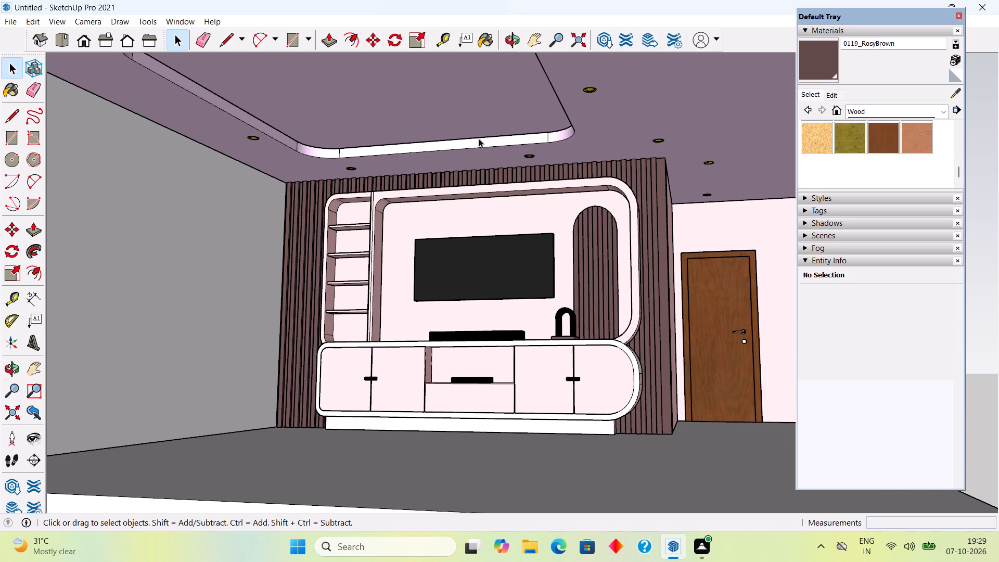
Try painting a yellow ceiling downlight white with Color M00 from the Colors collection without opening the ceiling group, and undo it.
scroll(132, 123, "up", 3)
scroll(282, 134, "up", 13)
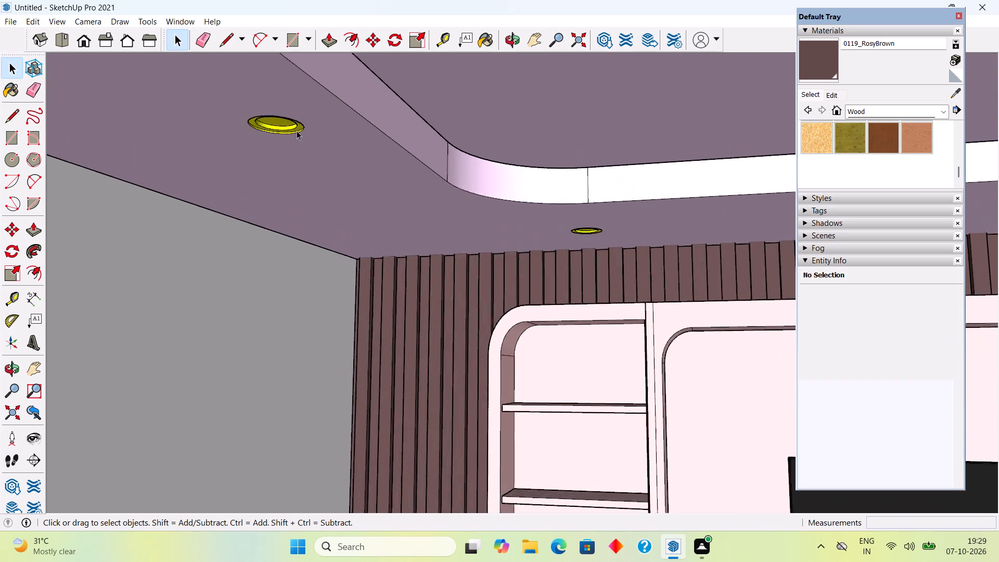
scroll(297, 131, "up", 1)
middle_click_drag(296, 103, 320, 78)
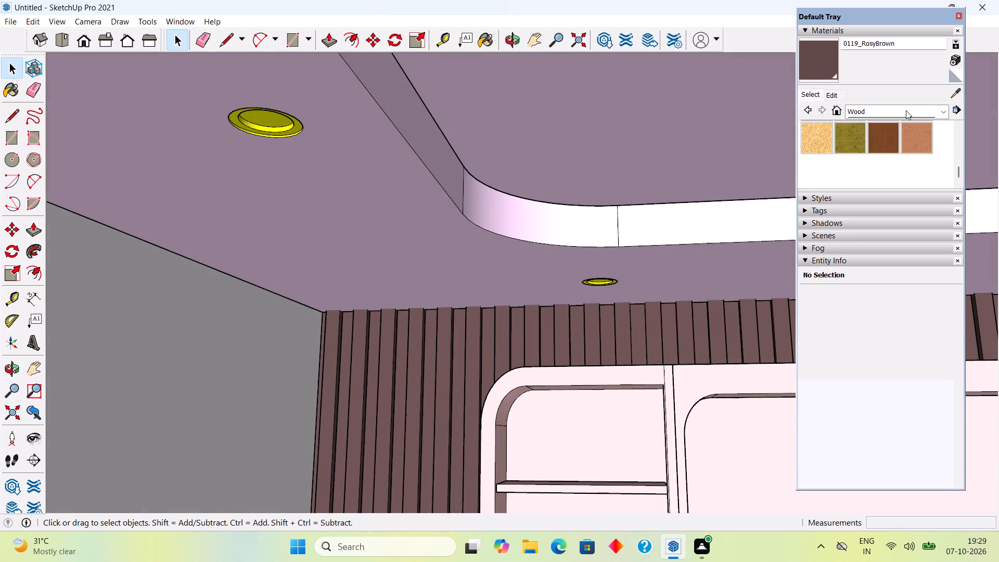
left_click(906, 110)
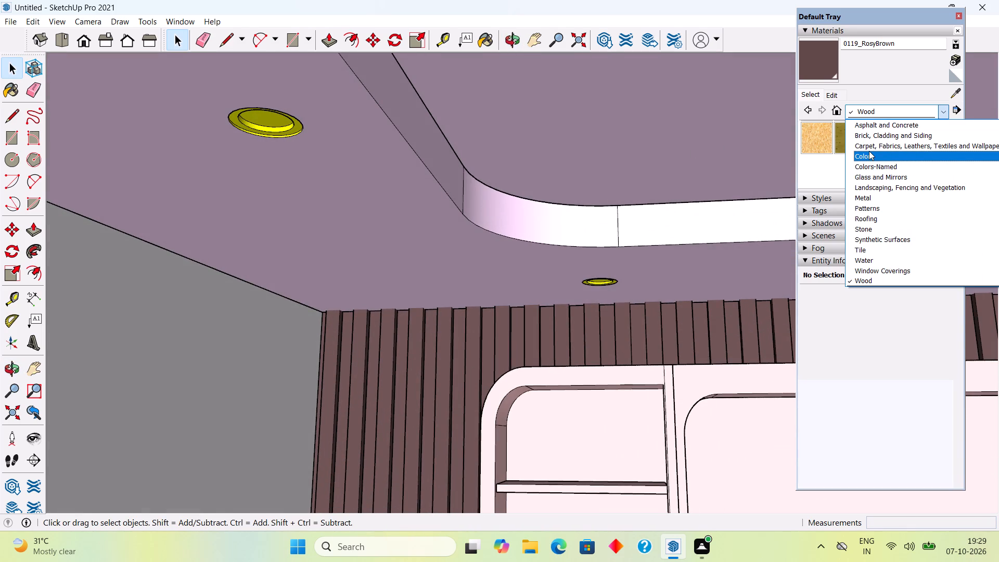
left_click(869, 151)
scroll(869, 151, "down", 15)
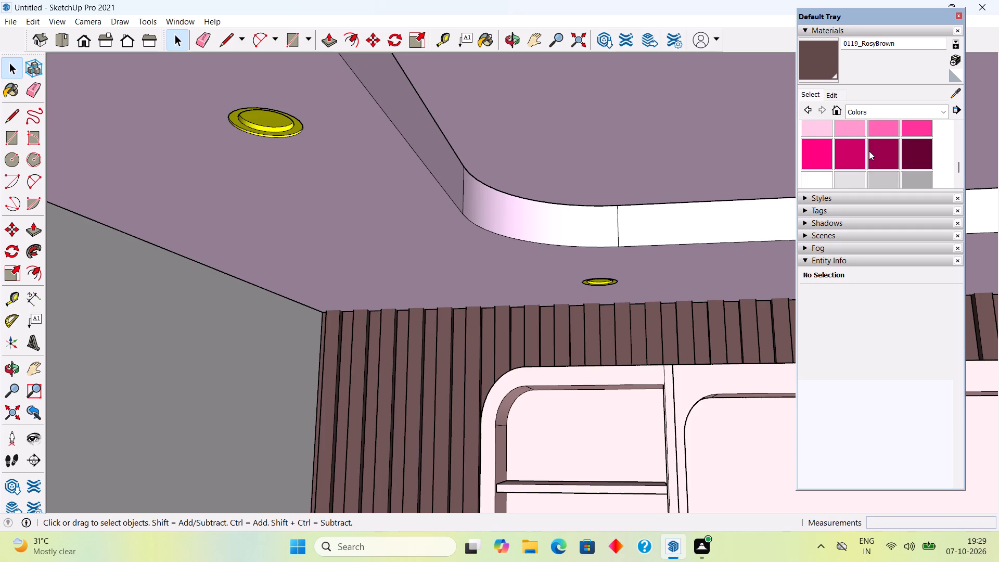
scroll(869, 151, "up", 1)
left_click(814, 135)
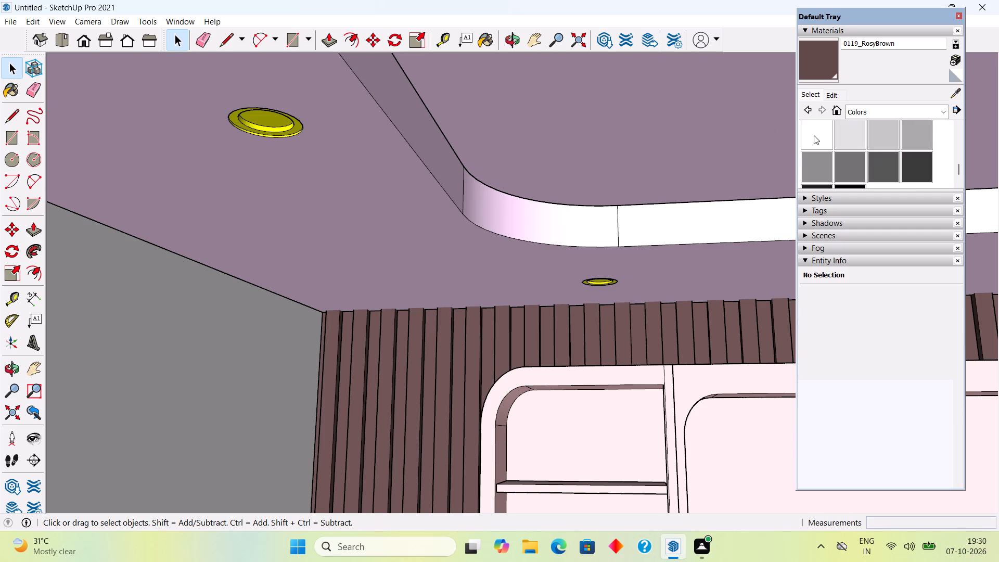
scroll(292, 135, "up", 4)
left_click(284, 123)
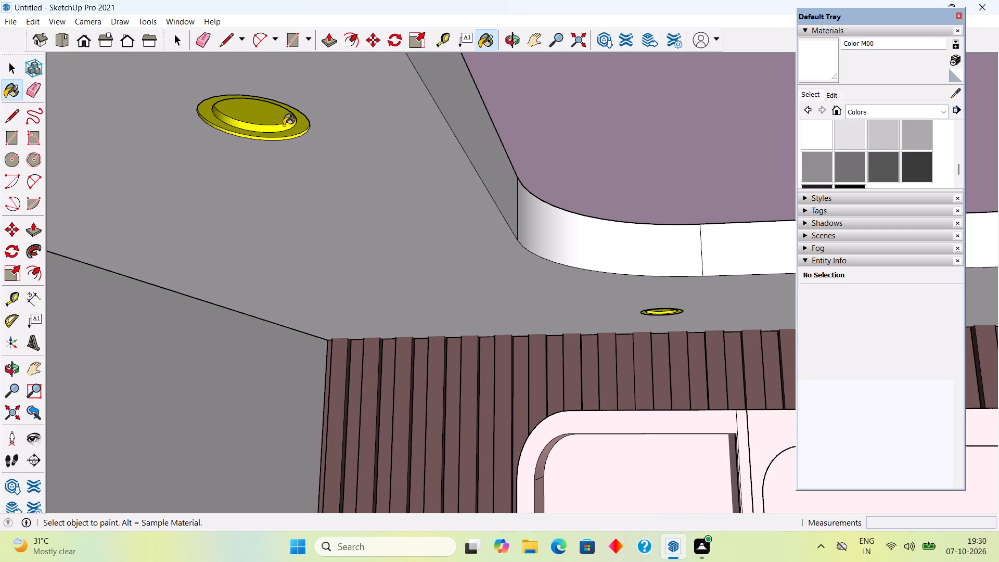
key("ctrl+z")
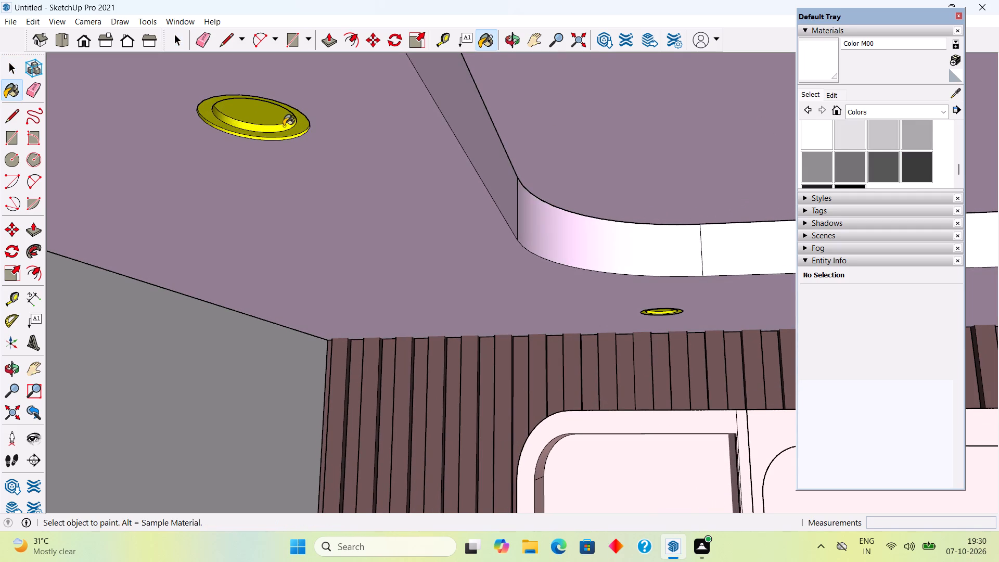
Inside the ceiling group, paint the lens, inner rim, ring and outer edge of the downlight beside the grey side wall white (Color M00).
key("space")
triple_click(284, 126)
left_click(284, 126)
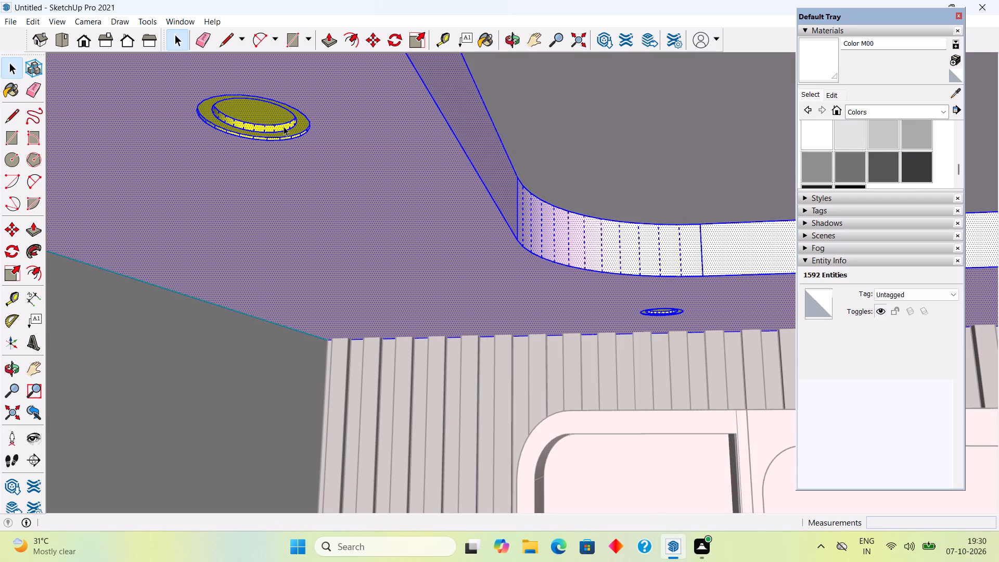
left_click(274, 114)
scroll(274, 114, "up", 3)
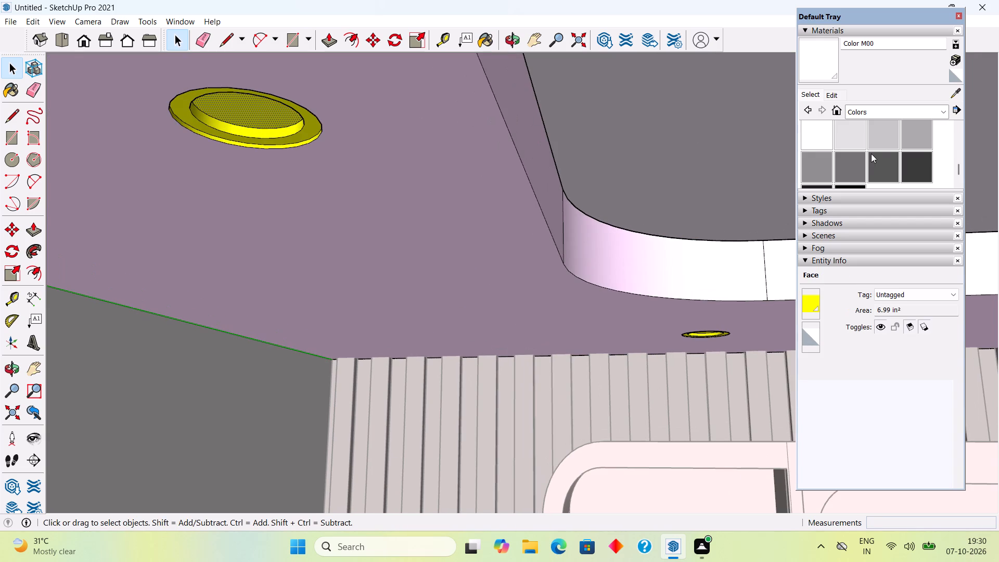
left_click(813, 125)
scroll(326, 113, "up", 3)
left_click(255, 115)
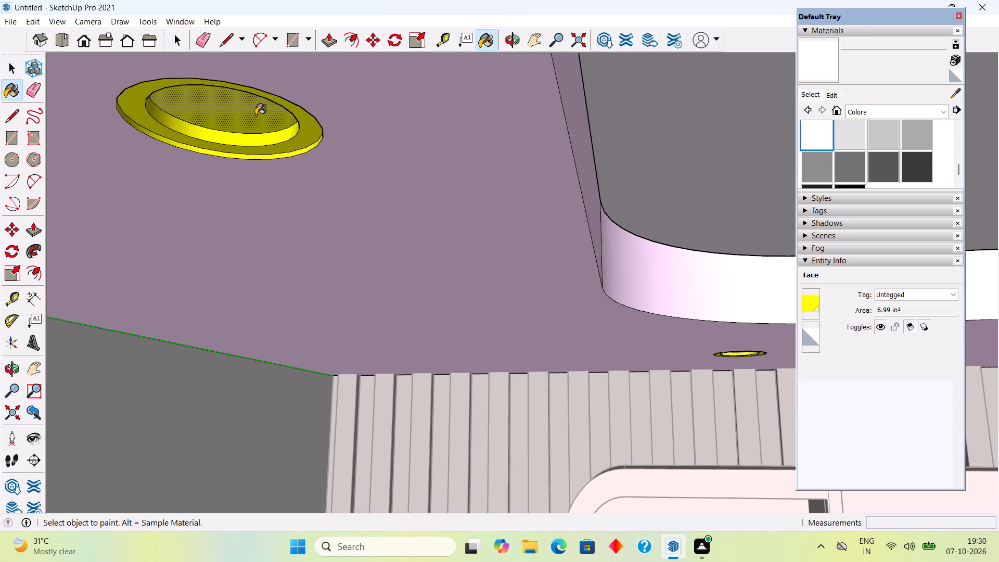
left_click(259, 140)
left_click(262, 153)
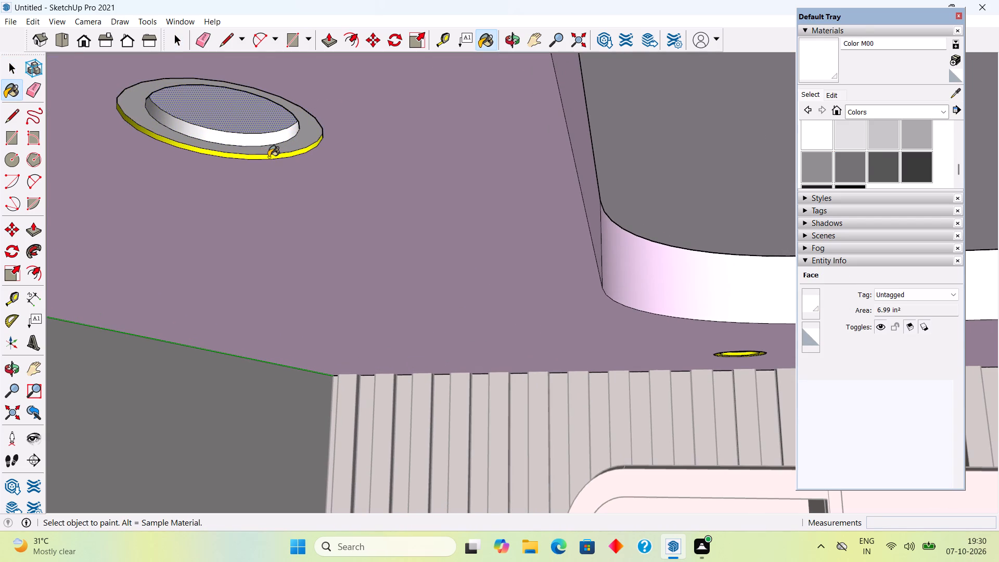
left_click(268, 157)
Paint all faces of the downlight in front of the slatted wall, above the open shelves, white with Color M00.
scroll(270, 157, "down", 13)
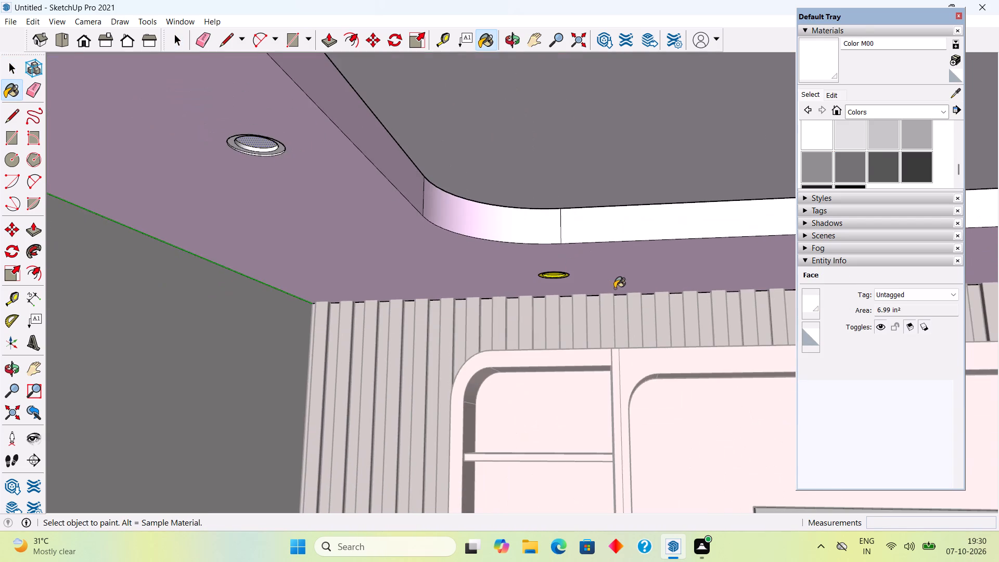
scroll(620, 289, "up", 5)
scroll(531, 245, "up", 5)
scroll(481, 279, "up", 10)
left_click(500, 276)
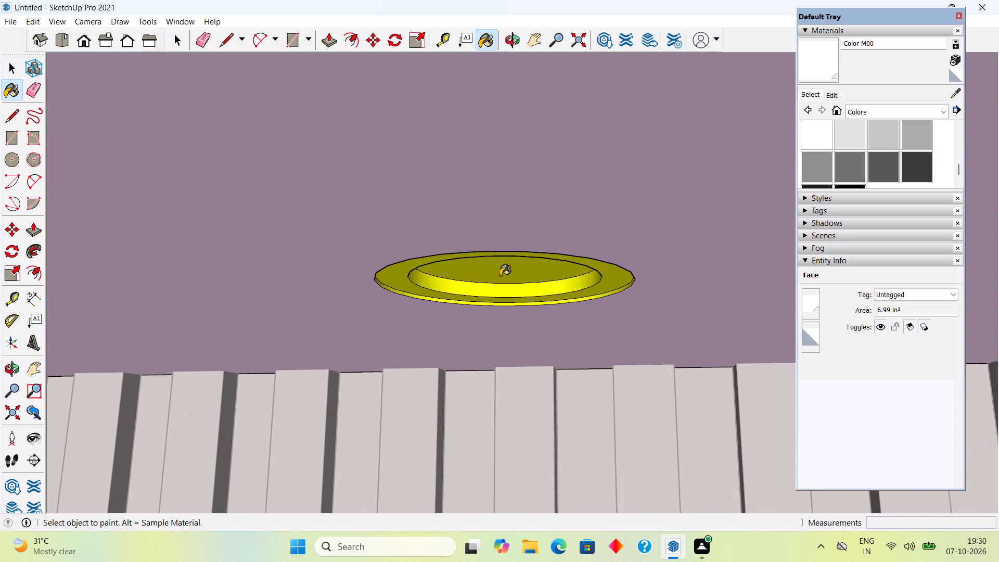
scroll(503, 287, "up", 5)
left_click(506, 287)
left_click(518, 312)
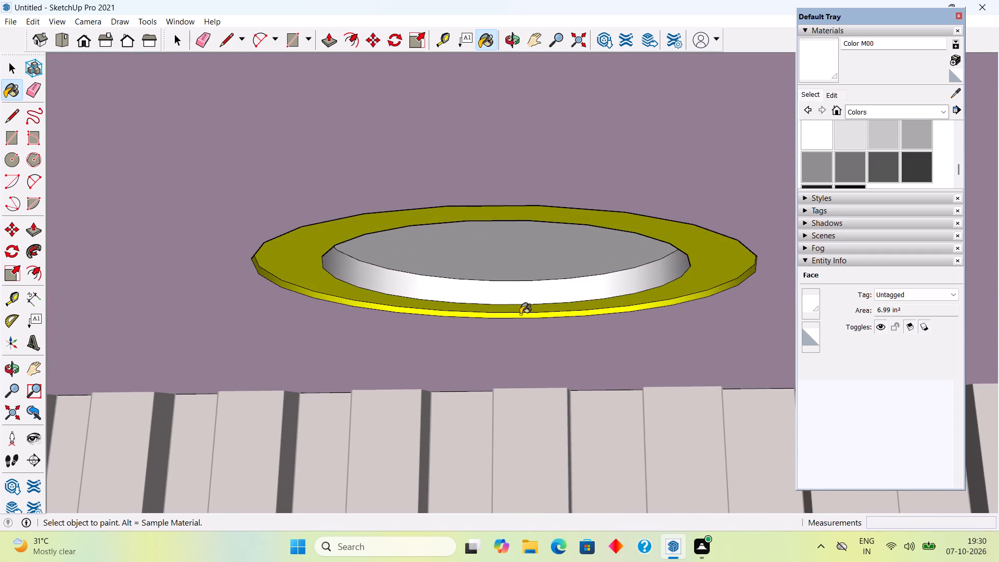
left_click(521, 314)
left_click(526, 311)
Paint all faces of the downlight in front of the slatted wall near the recess's door-side corner white with Color M00.
scroll(526, 305, "down", 16)
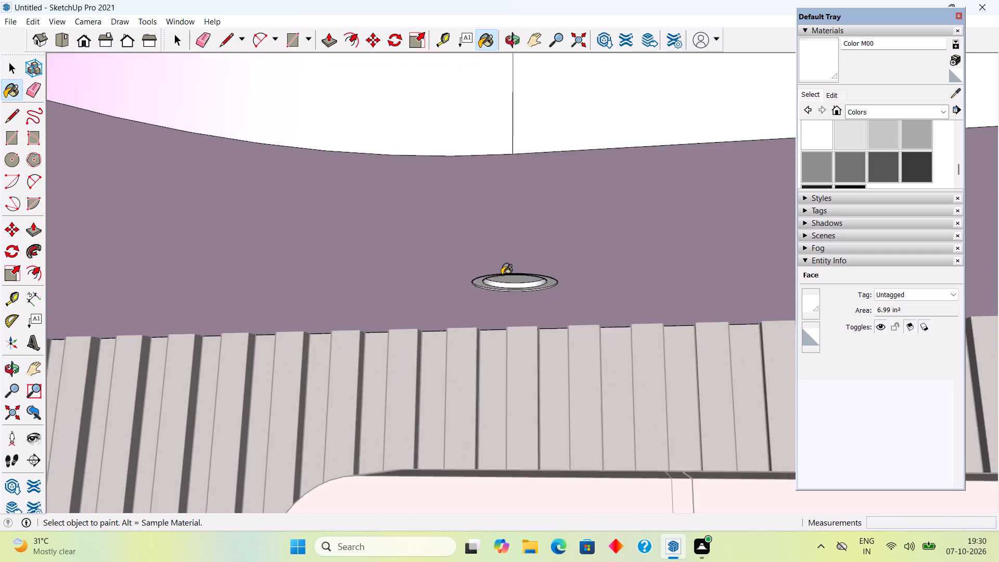
scroll(502, 275, "down", 20)
scroll(502, 275, "down", 9)
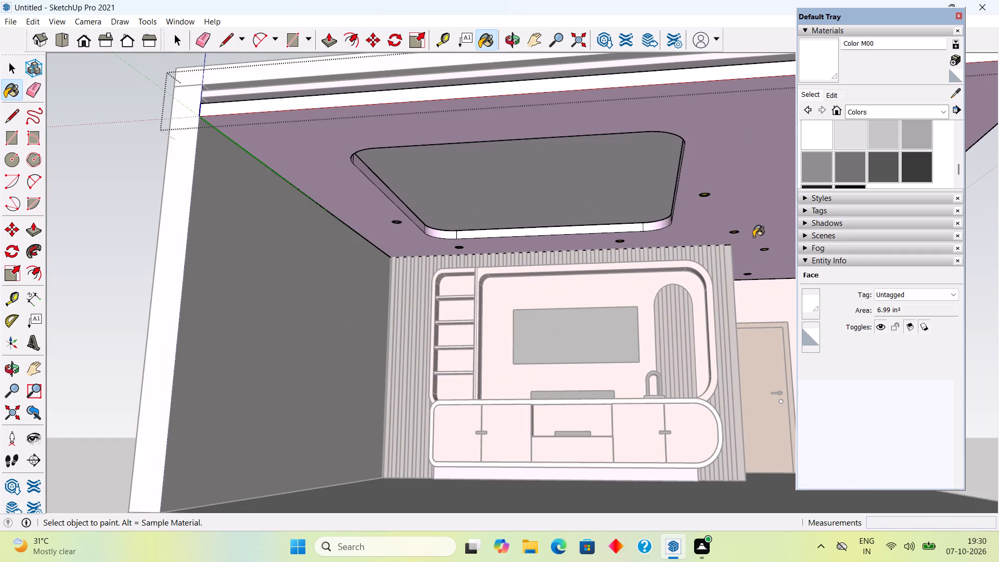
scroll(679, 225, "up", 9)
scroll(591, 247, "up", 3)
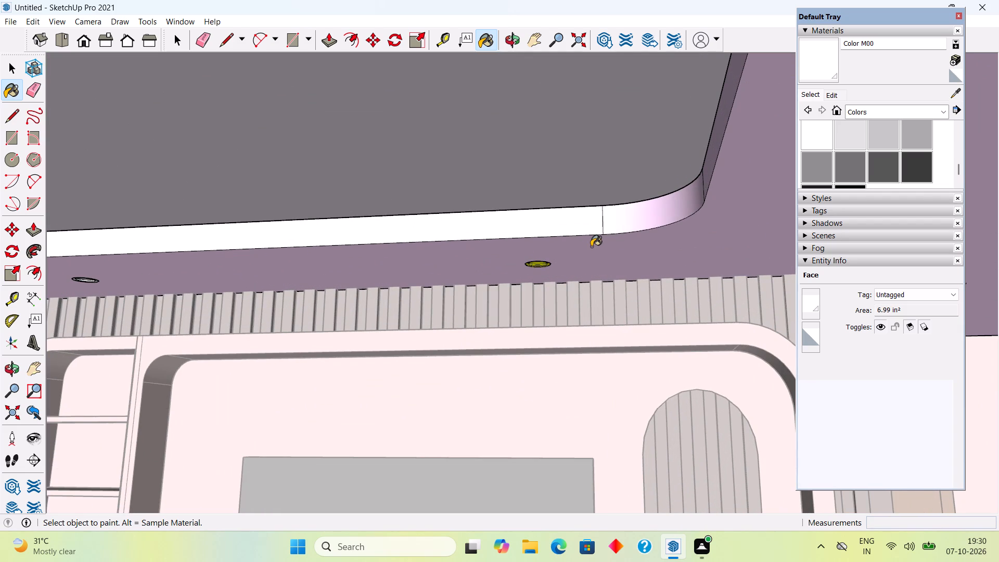
scroll(578, 252, "up", 4)
scroll(523, 262, "up", 5)
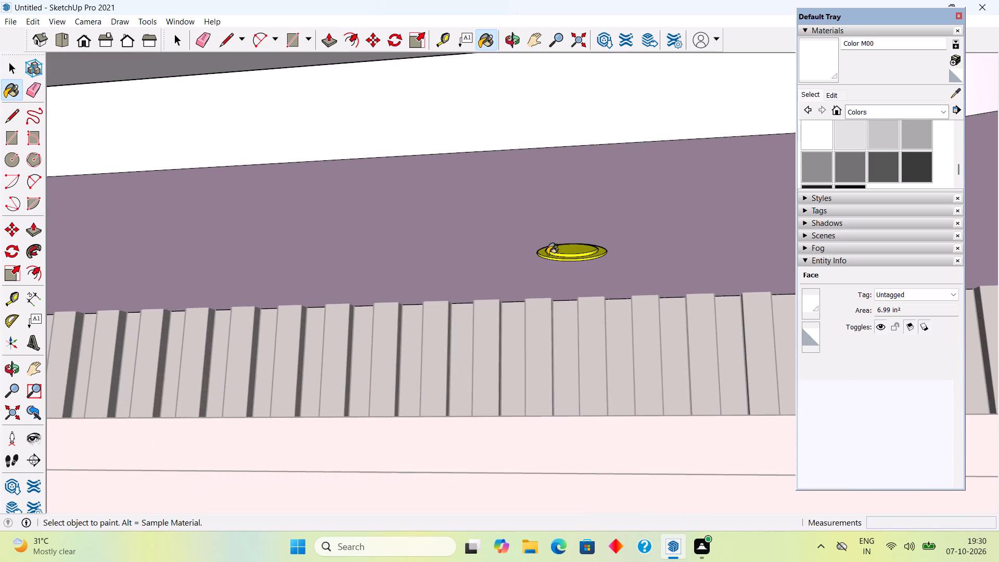
scroll(550, 254, "up", 9)
left_click(575, 249)
left_click(575, 257)
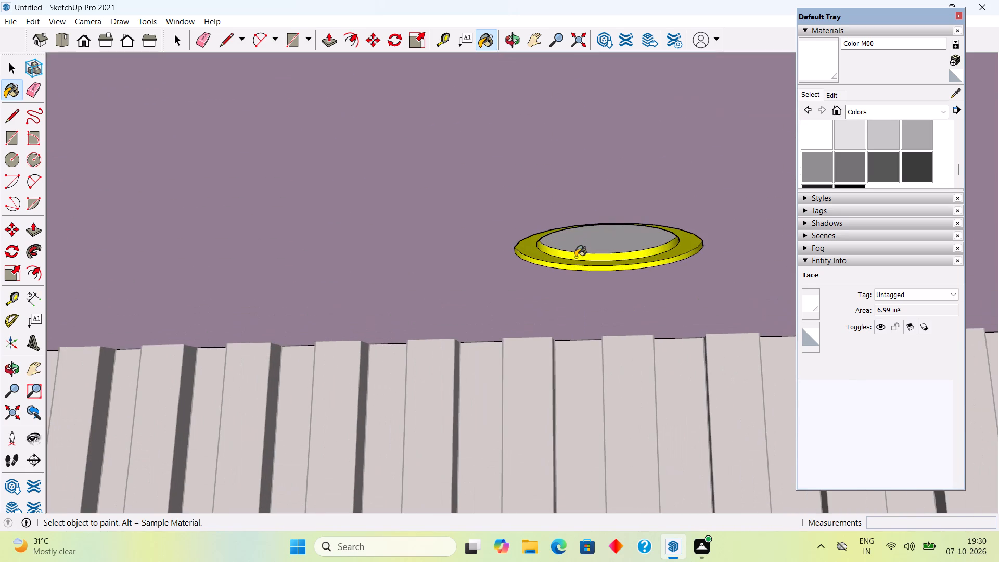
left_click(578, 267)
scroll(578, 267, "up", 4)
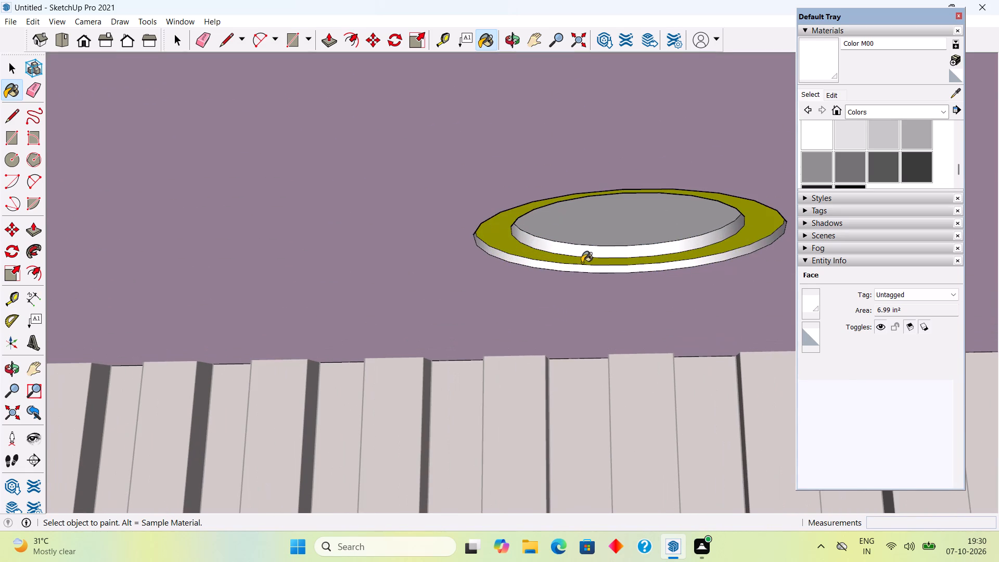
left_click(582, 262)
Paint the lens, inner rim, ring and outer edge of the downlight beside the ceiling recess's door side white with Color M00.
scroll(582, 262, "down", 20)
scroll(582, 262, "down", 4)
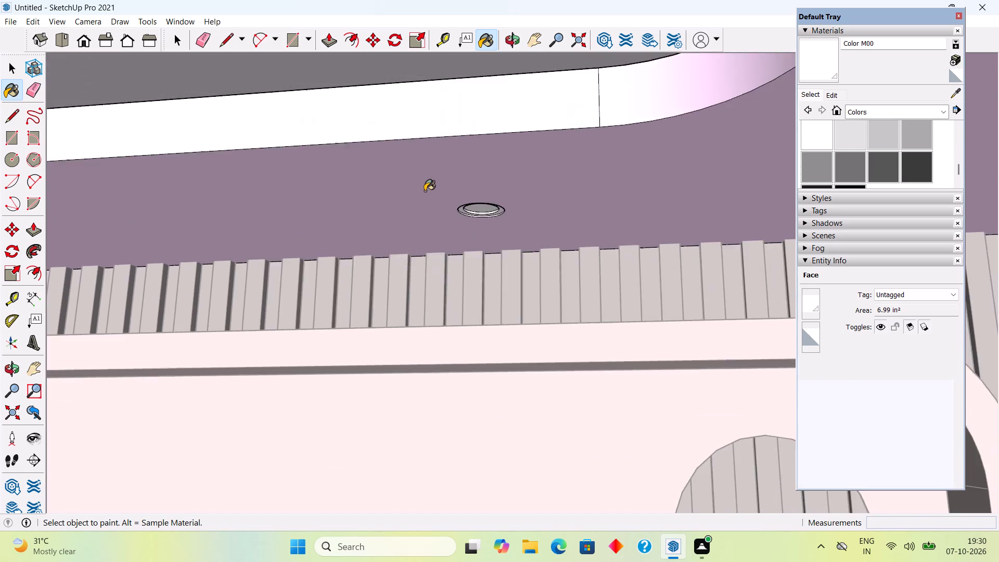
scroll(425, 191, "down", 11)
scroll(518, 84, "up", 11)
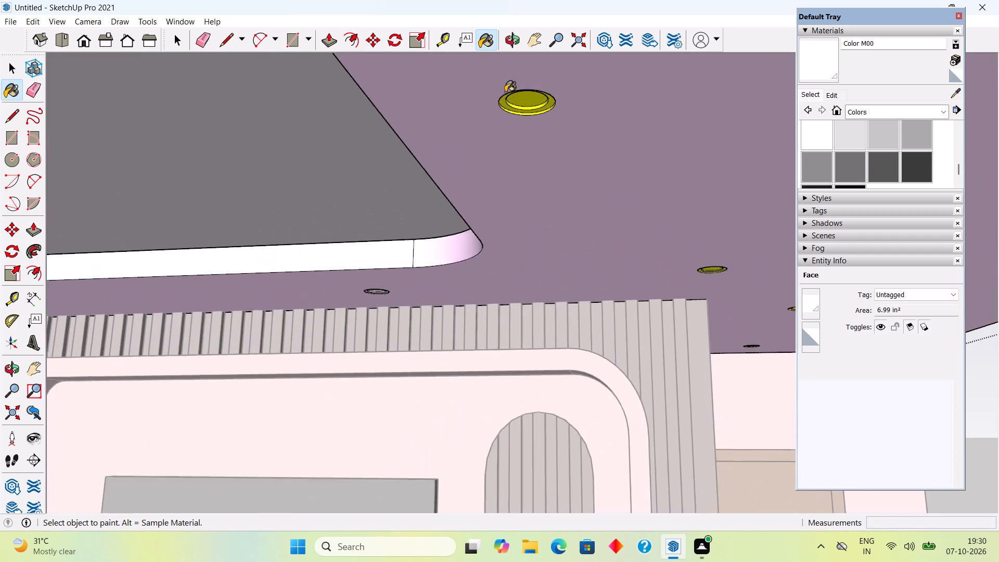
scroll(505, 92, "up", 5)
scroll(547, 81, "up", 9)
left_click(529, 123)
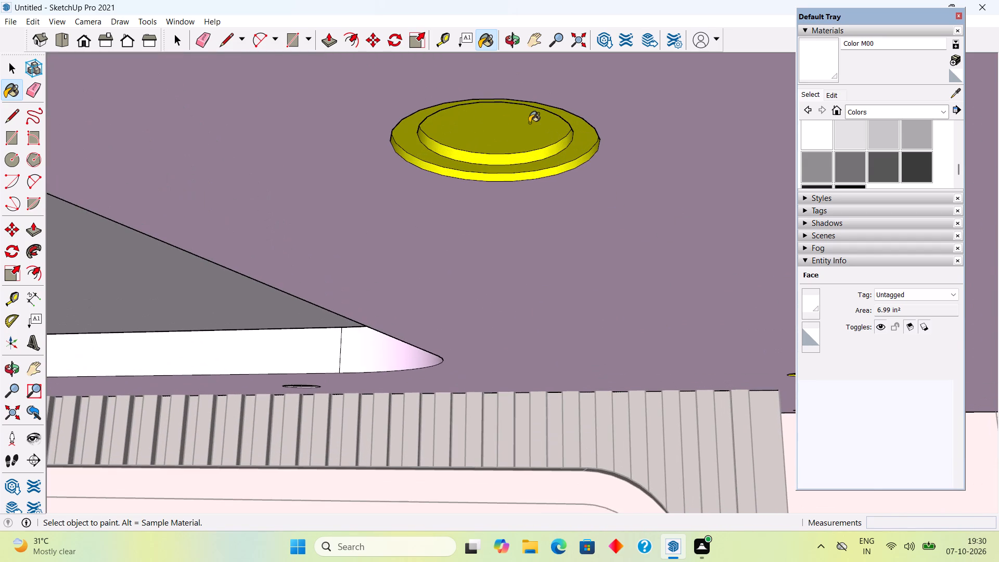
scroll(515, 146, "up", 4)
left_click(514, 168)
left_click(516, 182)
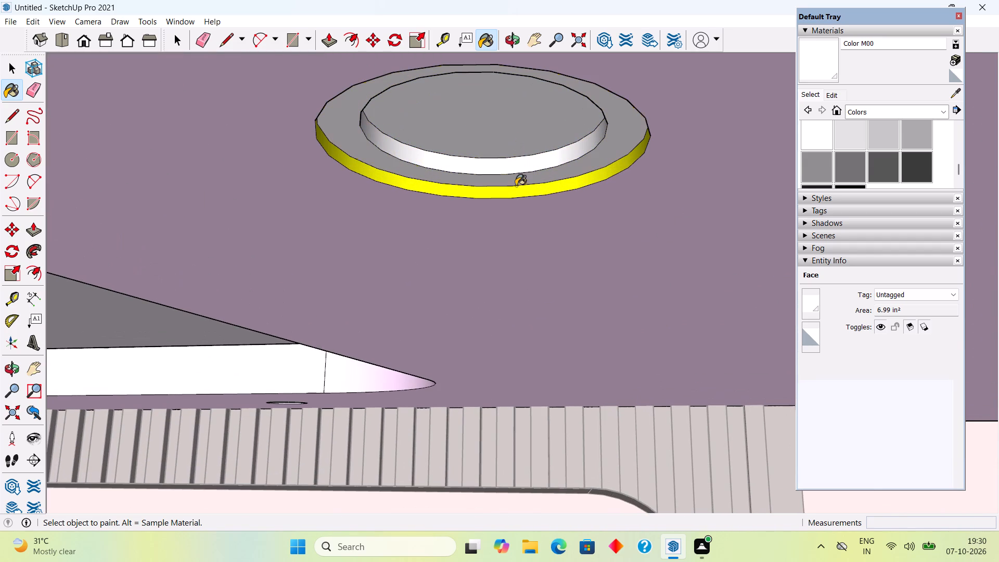
left_click(518, 188)
Paint all faces of the downlight in front of the slatted wall's door-side end white with Color M00.
scroll(516, 188, "down", 16)
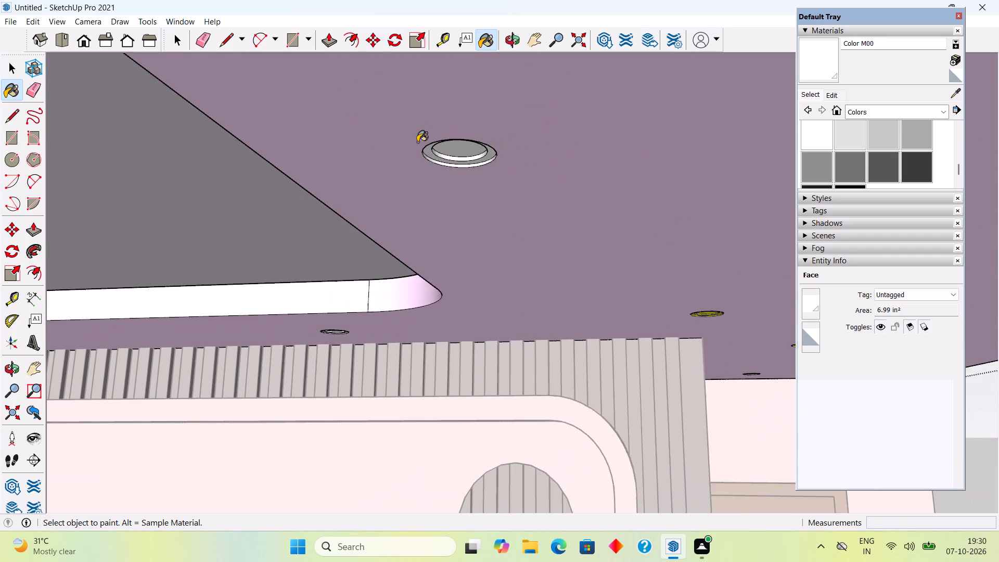
scroll(417, 142, "down", 5)
scroll(784, 314, "up", 5)
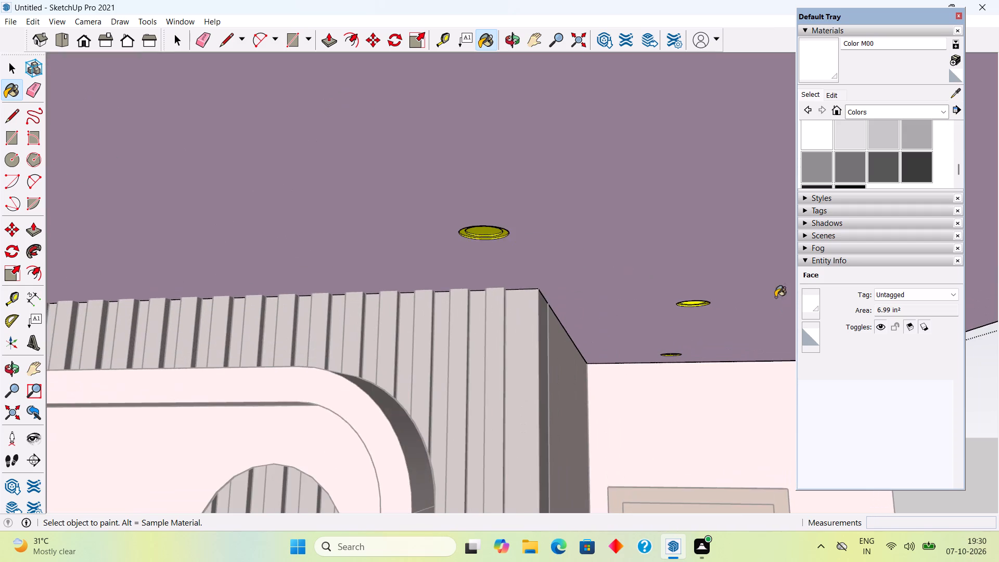
scroll(703, 297, "up", 4)
scroll(318, 184, "up", 3)
left_click(318, 184)
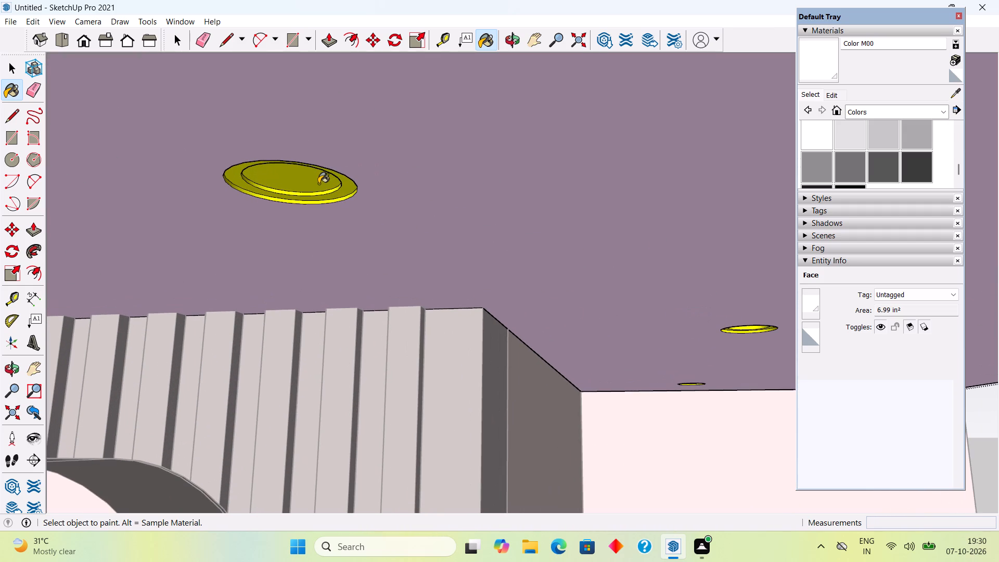
left_click(313, 193)
scroll(314, 202, "up", 6)
left_click(323, 192)
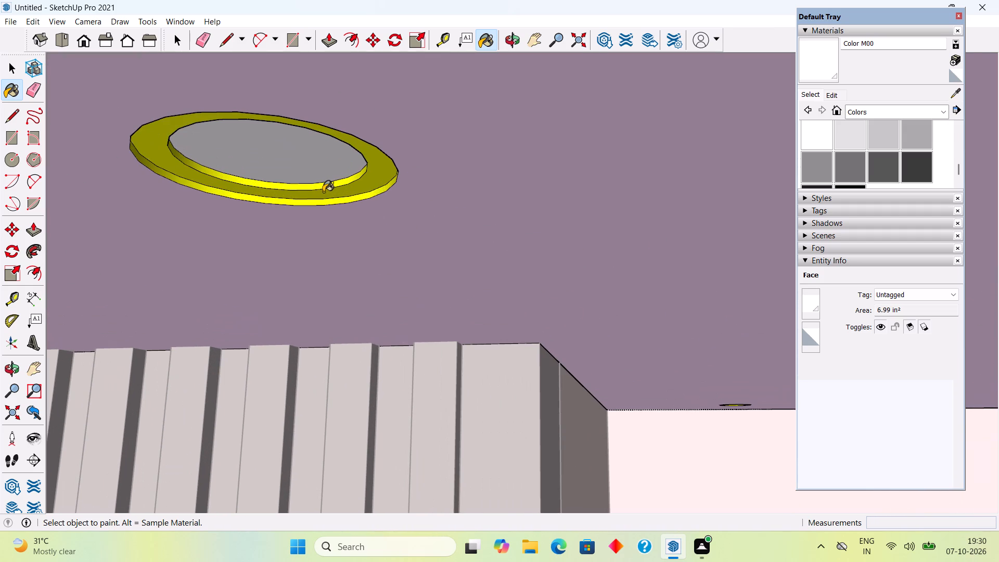
left_click(328, 201)
left_click(329, 185)
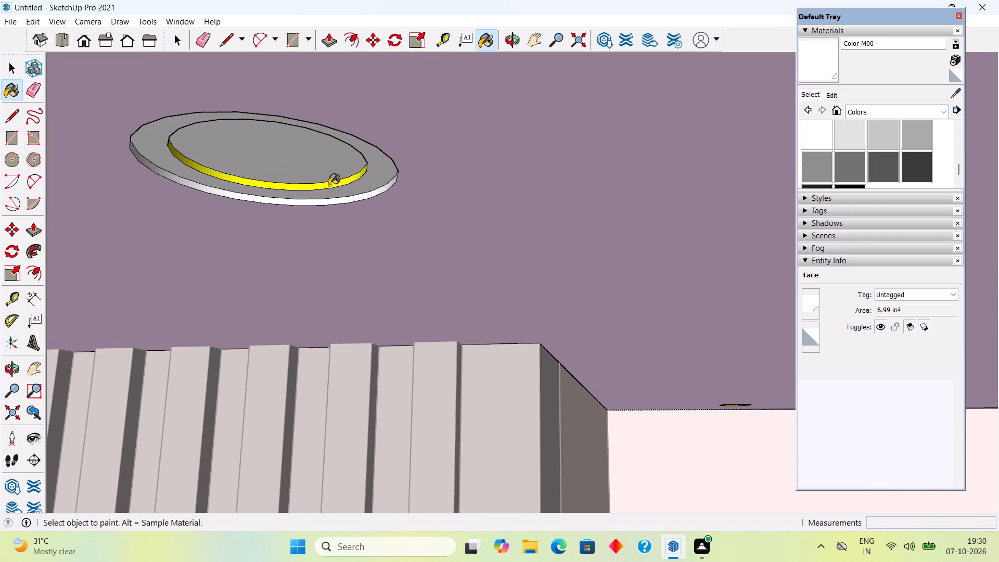
Paint all faces of the downlight just past the slatted wall's end, second from the door wall, white with Color M00.
scroll(330, 184, "down", 17)
scroll(661, 274, "up", 7)
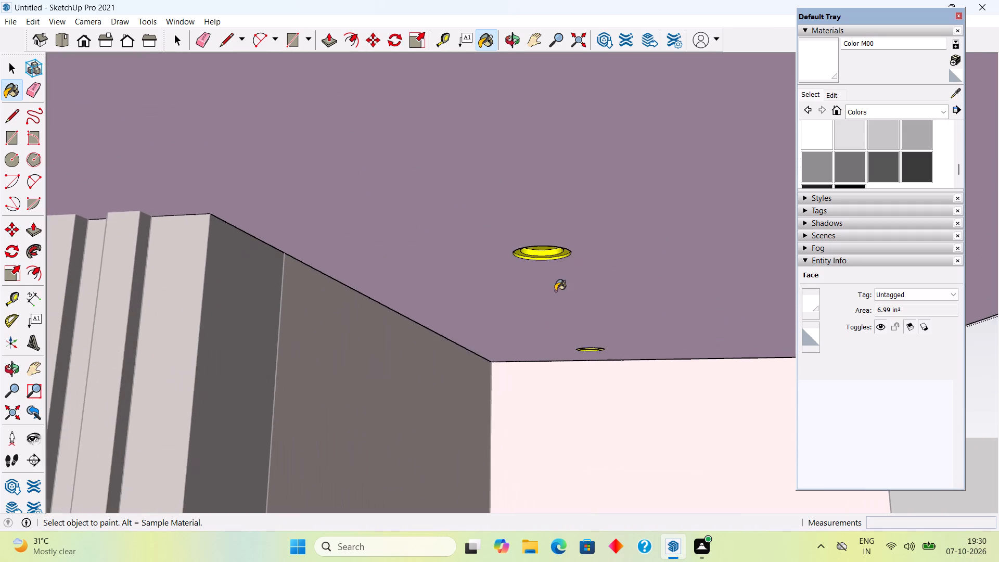
scroll(555, 291, "up", 6)
left_click(530, 201)
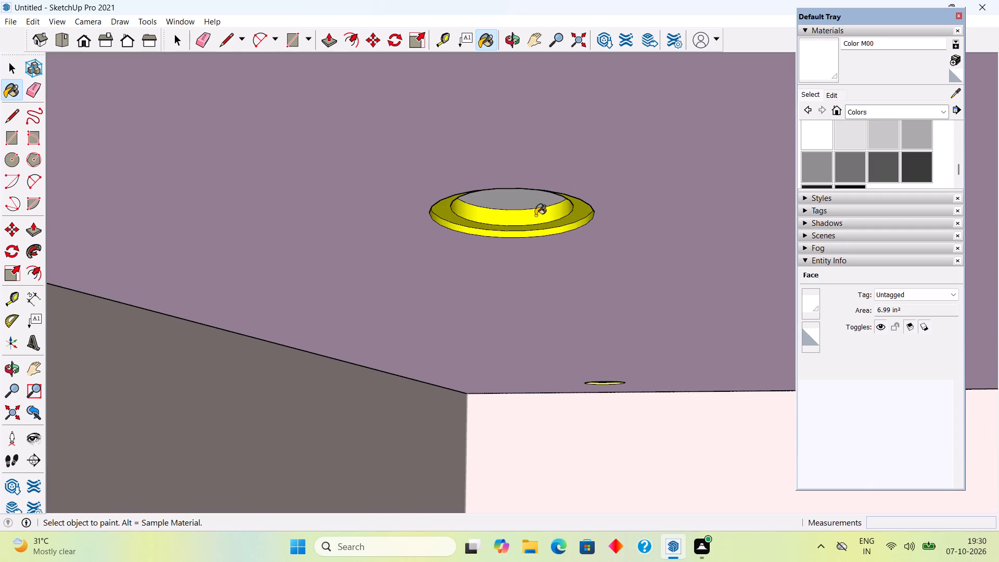
left_click(536, 215)
left_click(544, 231)
left_click(545, 225)
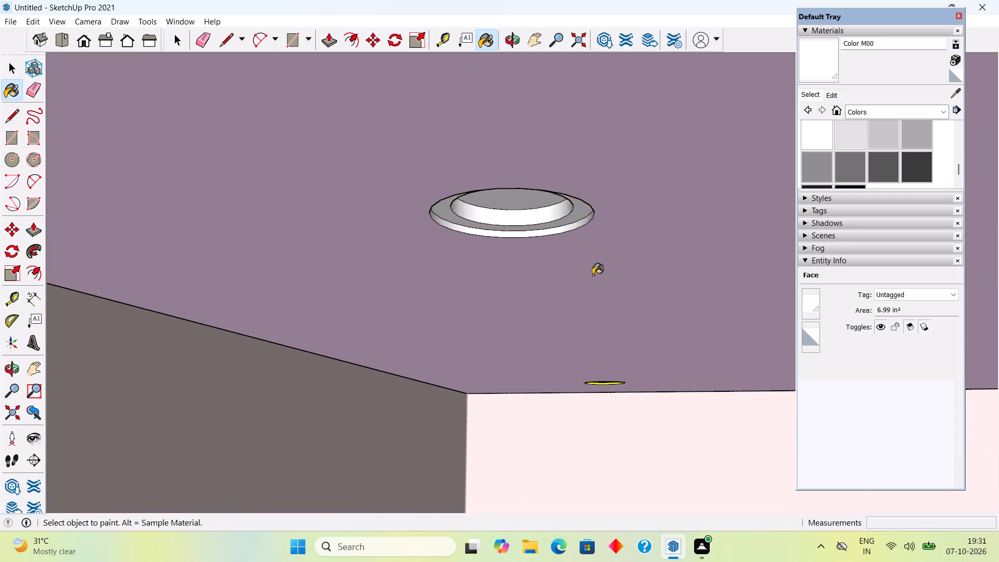
Paint the lens, inner rim, outer edge and ring of the last yellow downlight, closest to the door wall, white with Color M00.
scroll(612, 374, "up", 5)
middle_click_drag(645, 355, 678, 293)
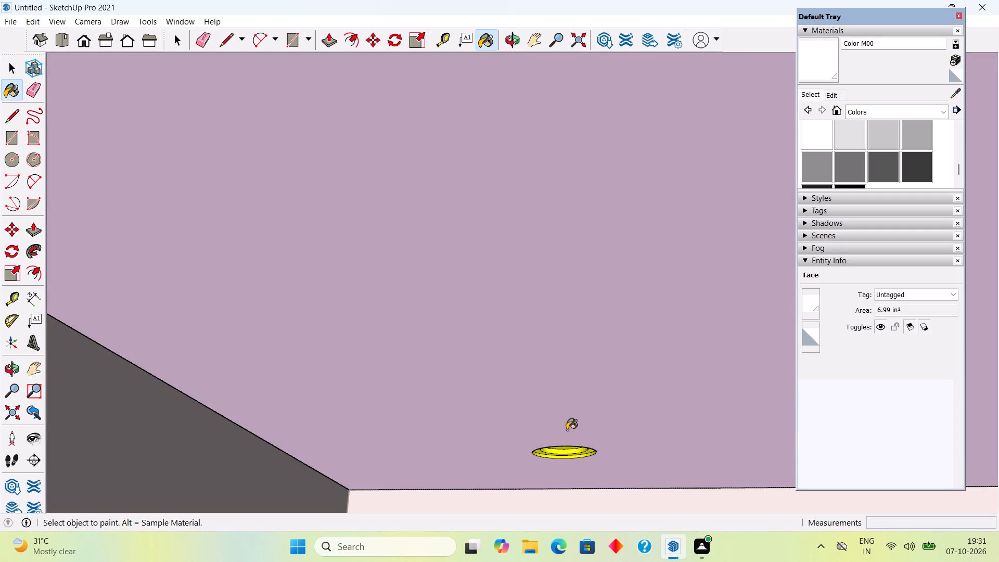
scroll(567, 430, "up", 14)
left_click(573, 448)
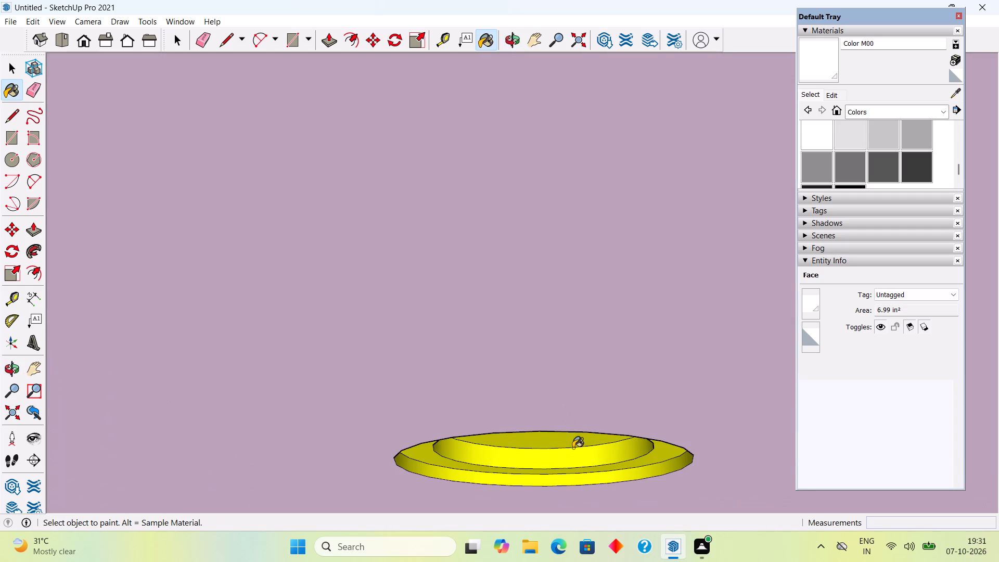
left_click(577, 457)
left_click(579, 444)
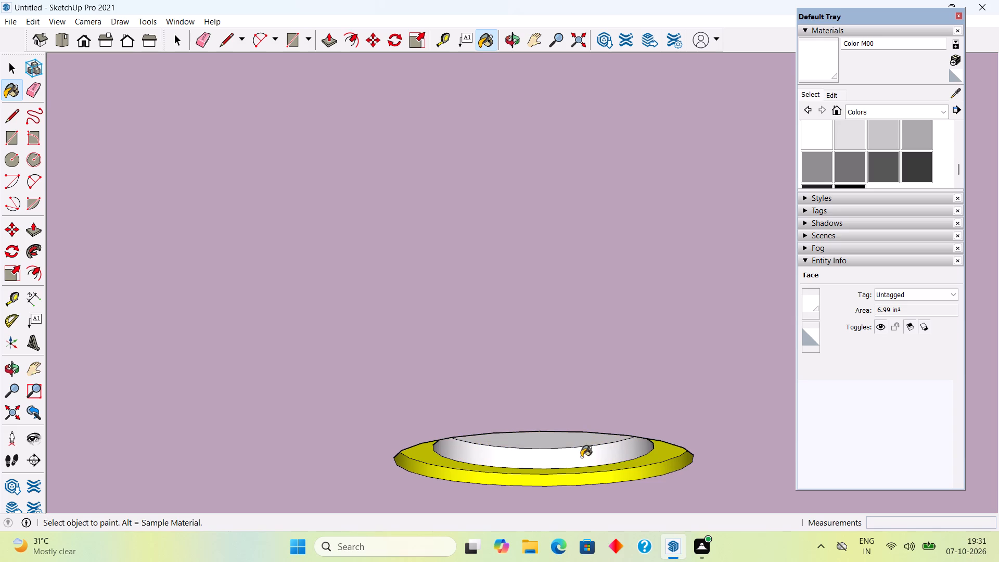
left_click(587, 472)
left_click(593, 467)
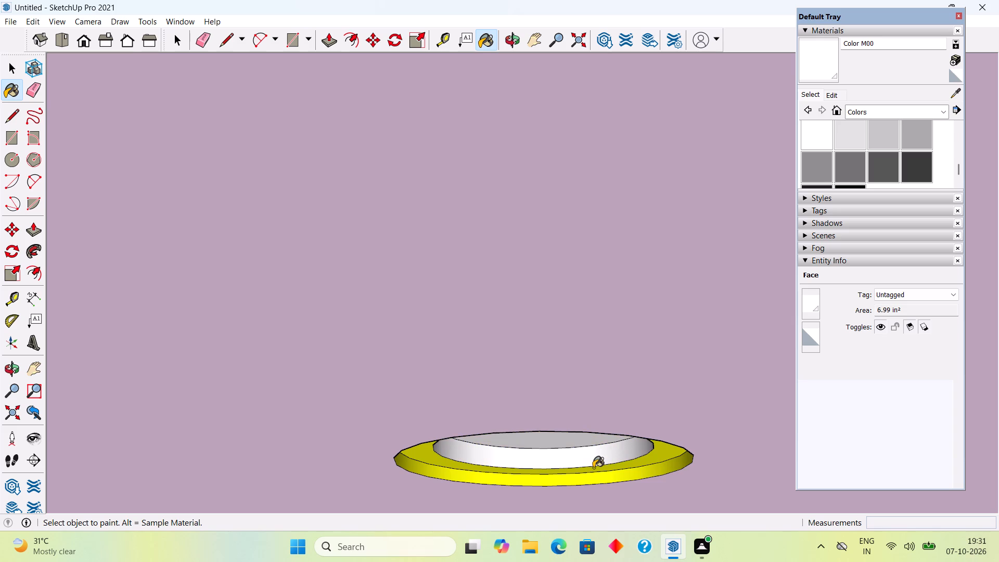
scroll(593, 468, "up", 4)
left_click(596, 473)
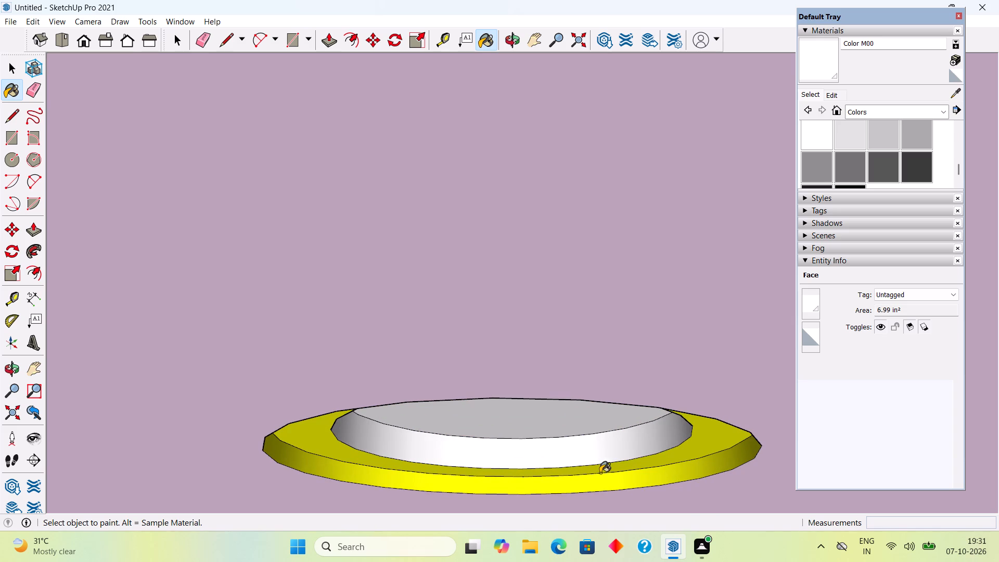
left_click(600, 481)
scroll(630, 463, "up", 3)
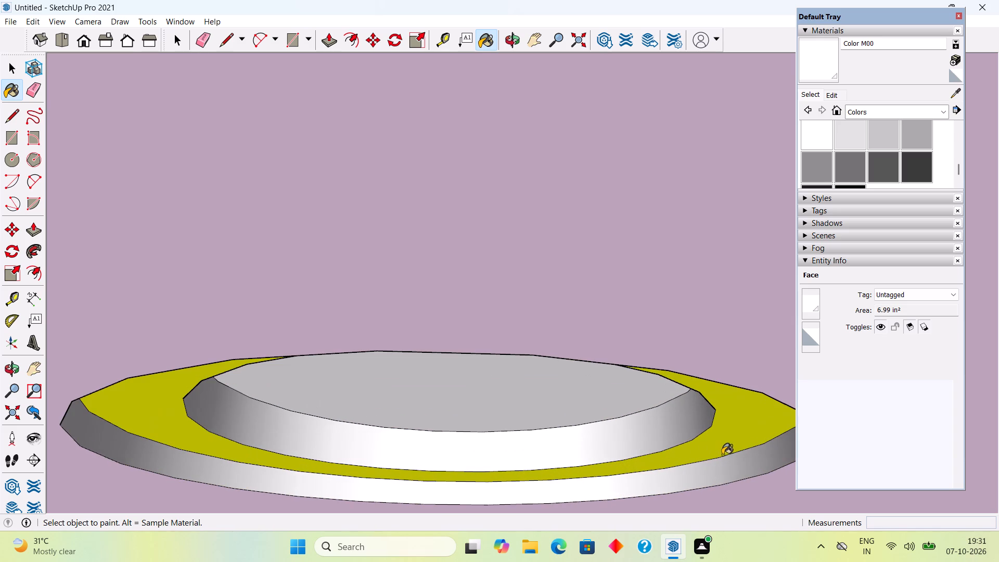
left_click(728, 444)
scroll(731, 446, "down", 9)
Stop painting and close the ceiling group to return to the whole room model.
key("space")
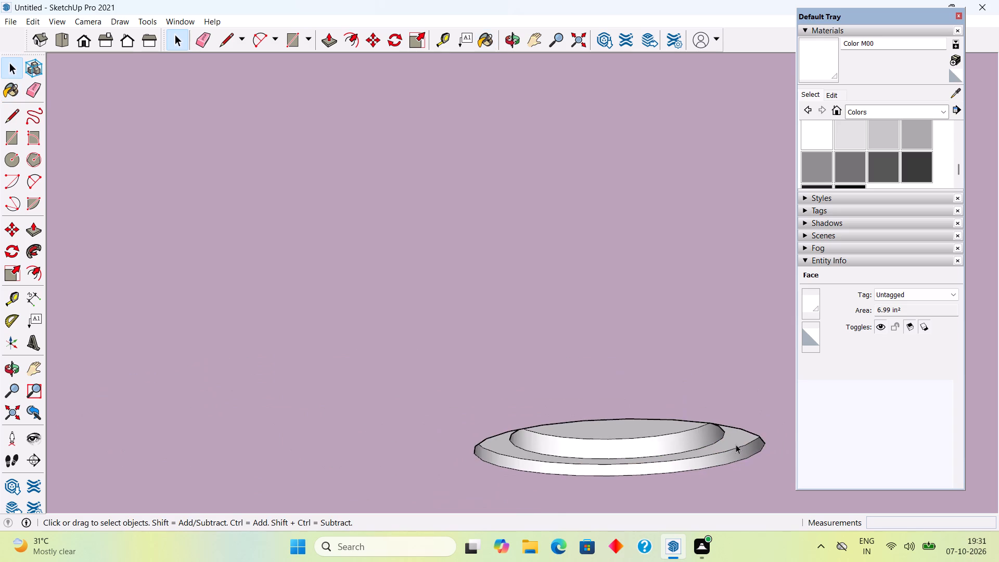
scroll(736, 444, "down", 20)
scroll(736, 444, "down", 17)
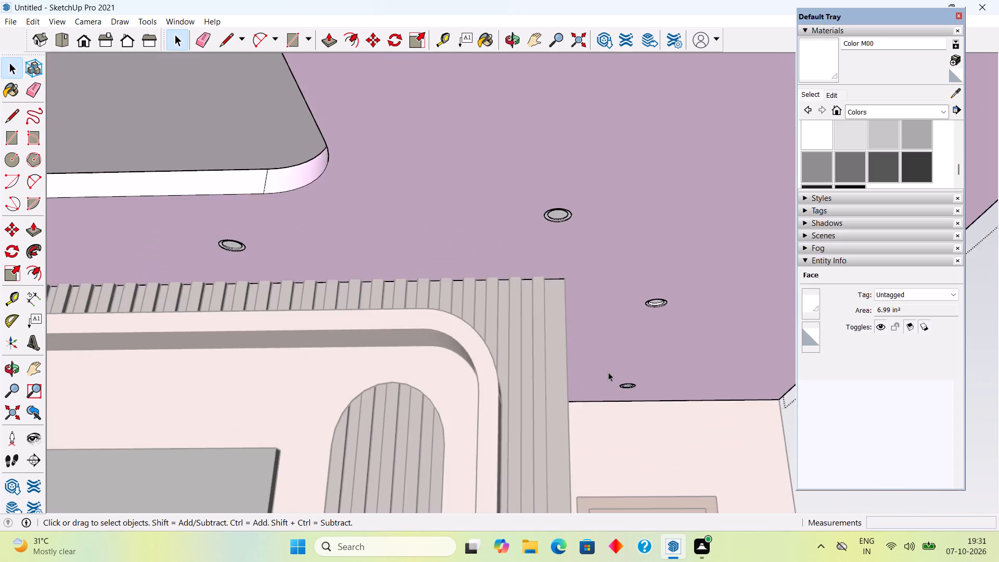
scroll(608, 372, "down", 11)
left_click(722, 381)
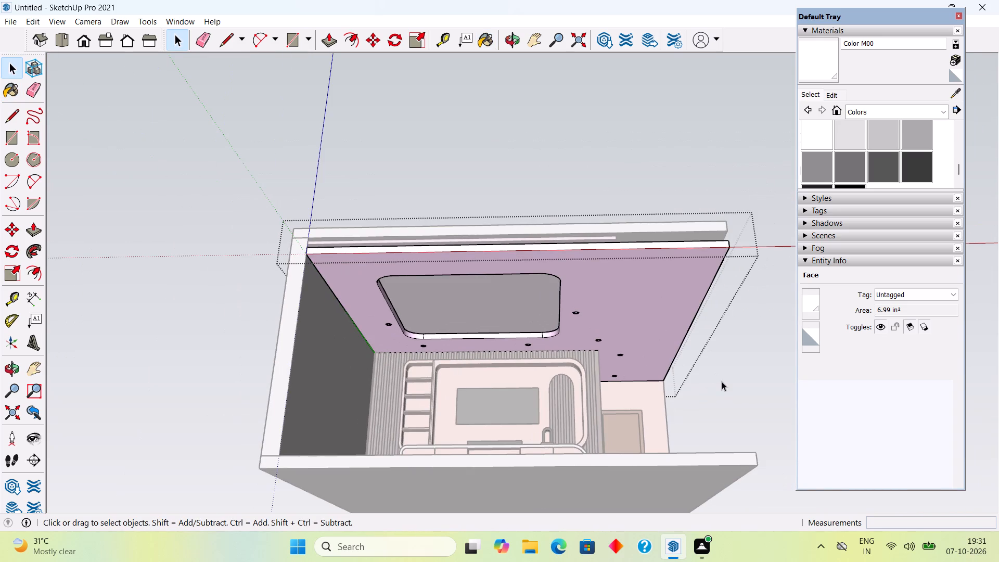
middle_click_drag(634, 399, 658, 465)
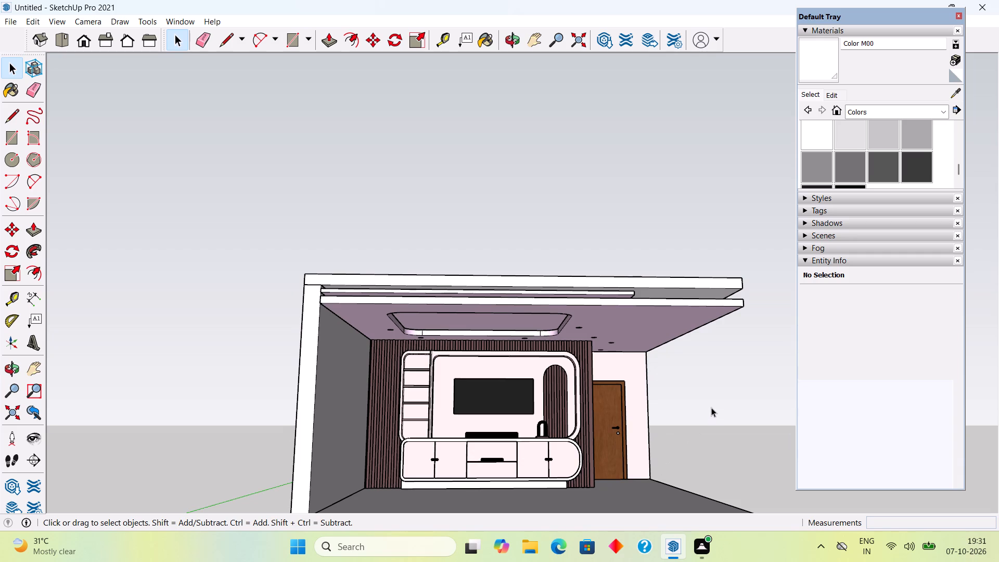
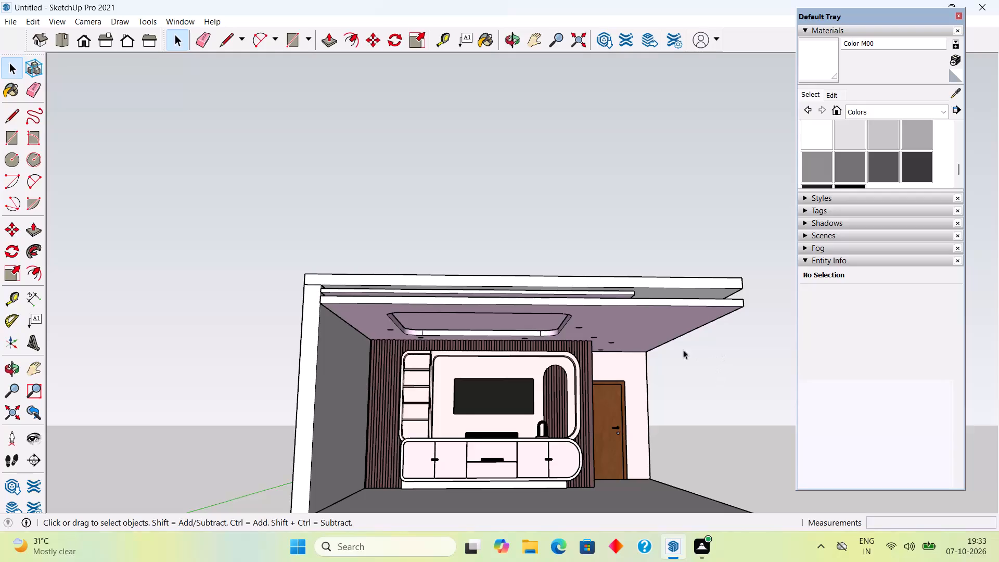
Examine the room model from above and from the front, checking the ceiling, TV unit wall and door.
scroll(651, 351, "down", 3)
scroll(613, 375, "down", 4)
middle_click_drag(612, 384, 604, 458)
scroll(585, 395, "up", 5)
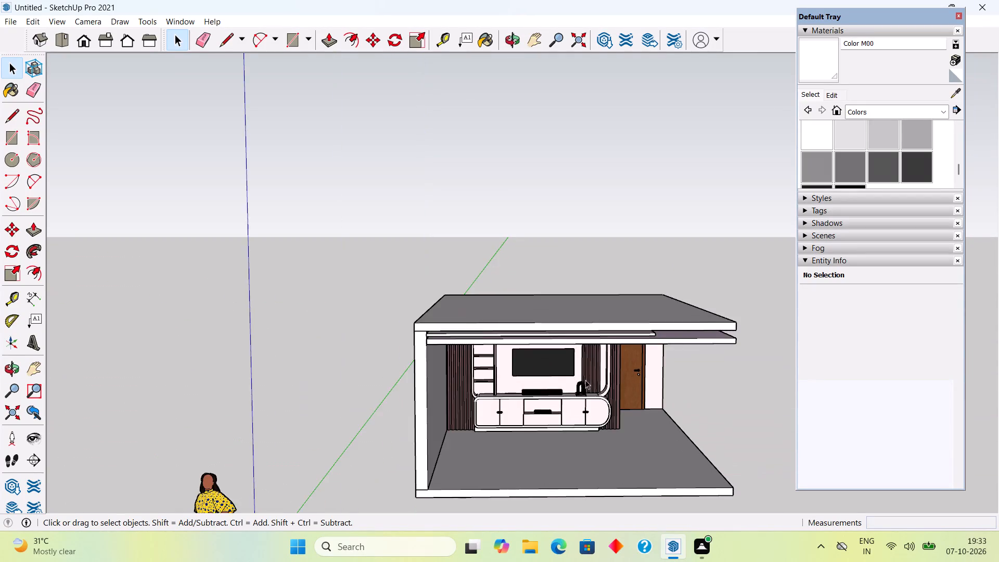
scroll(591, 377, "up", 4)
middle_click_drag(594, 375, 603, 311)
scroll(603, 311, "up", 2)
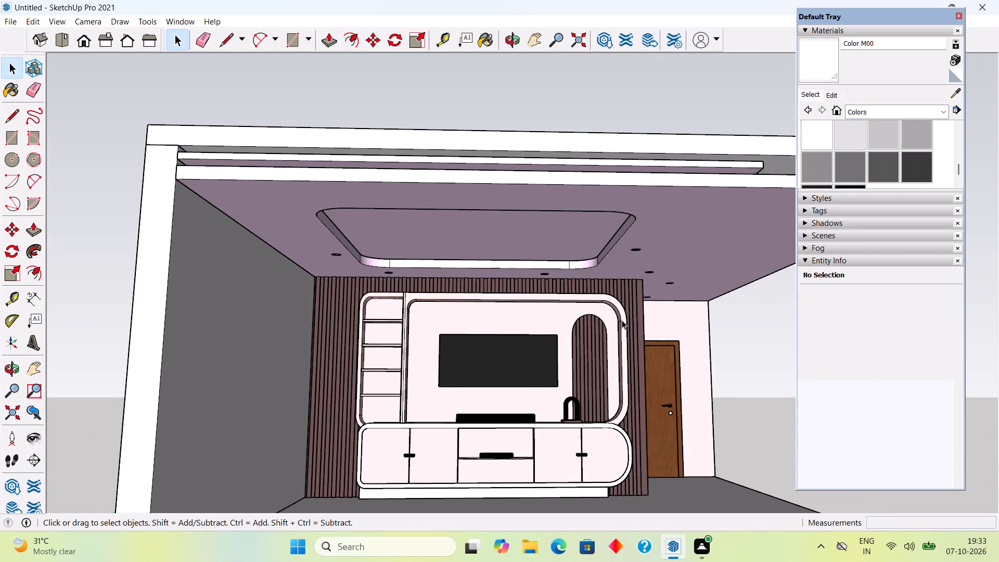
scroll(622, 321, "down", 3)
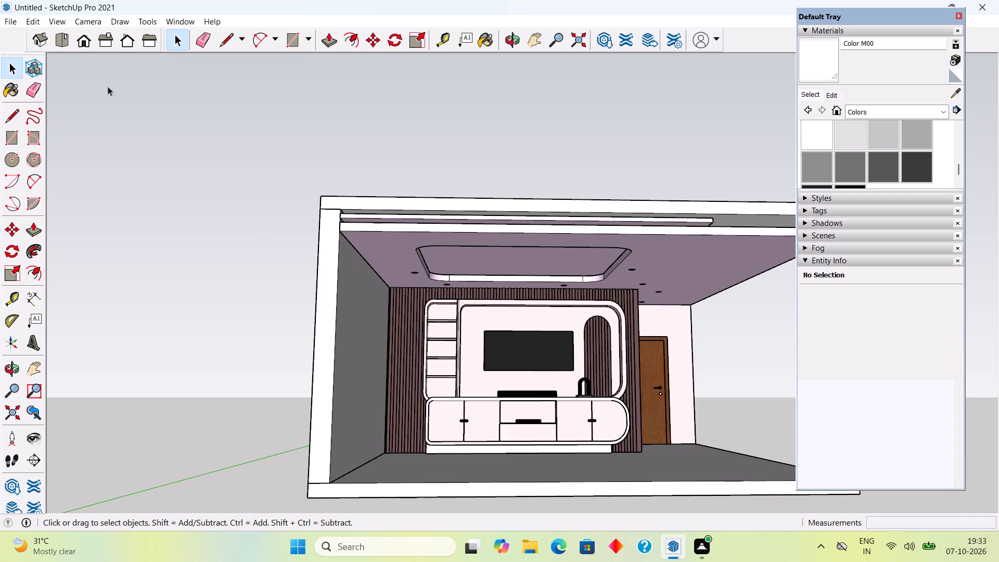
Save the untitled room model in the Downloads folder as a SketchUp model named TV UNIT 3.
left_click(28, 20)
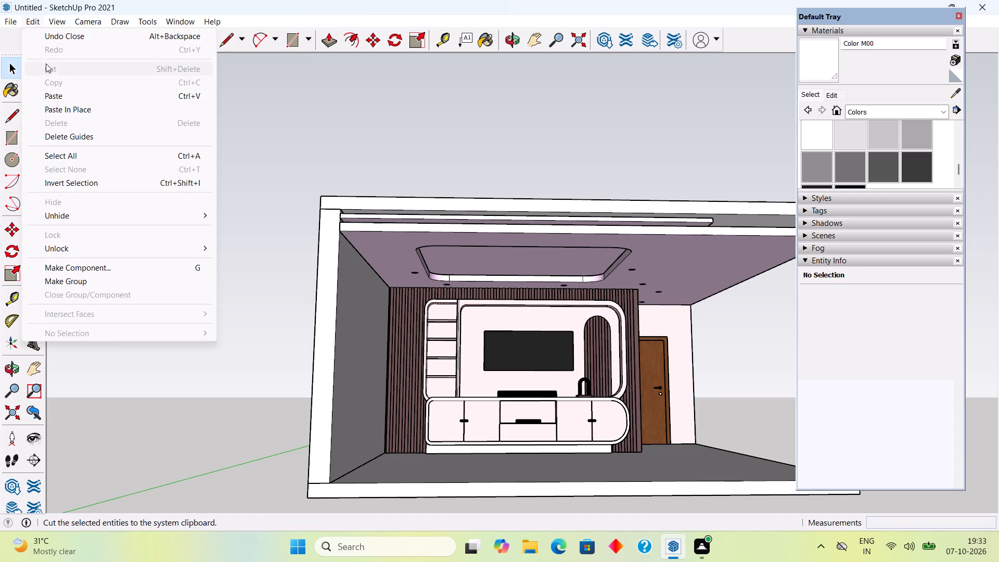
left_click(13, 22)
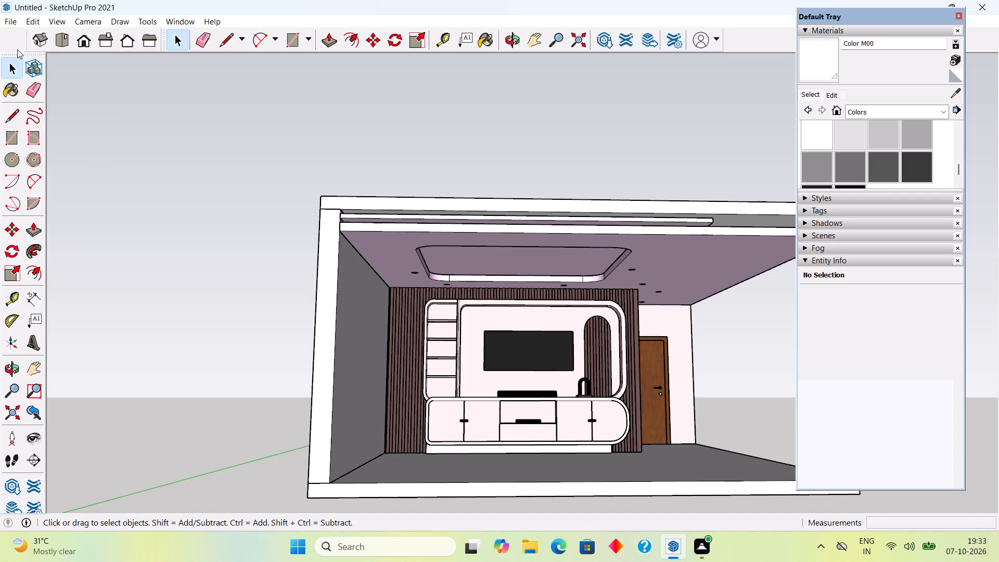
left_click(6, 18)
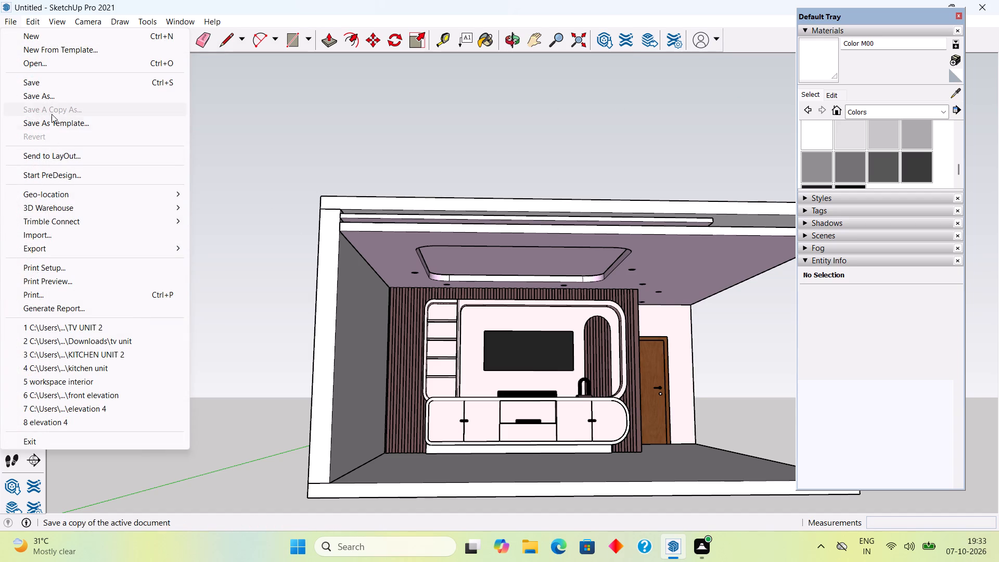
left_click(52, 96)
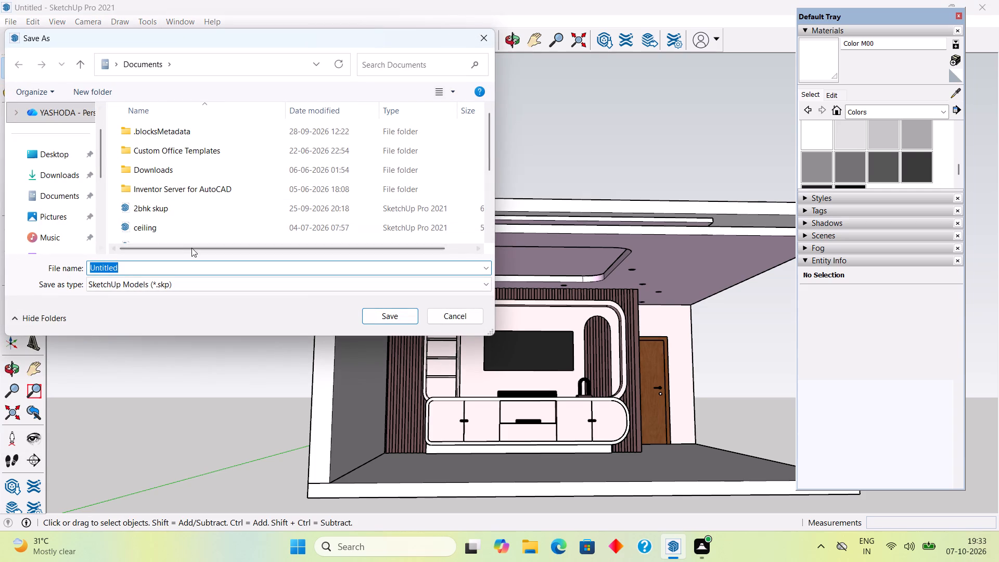
left_click(194, 267)
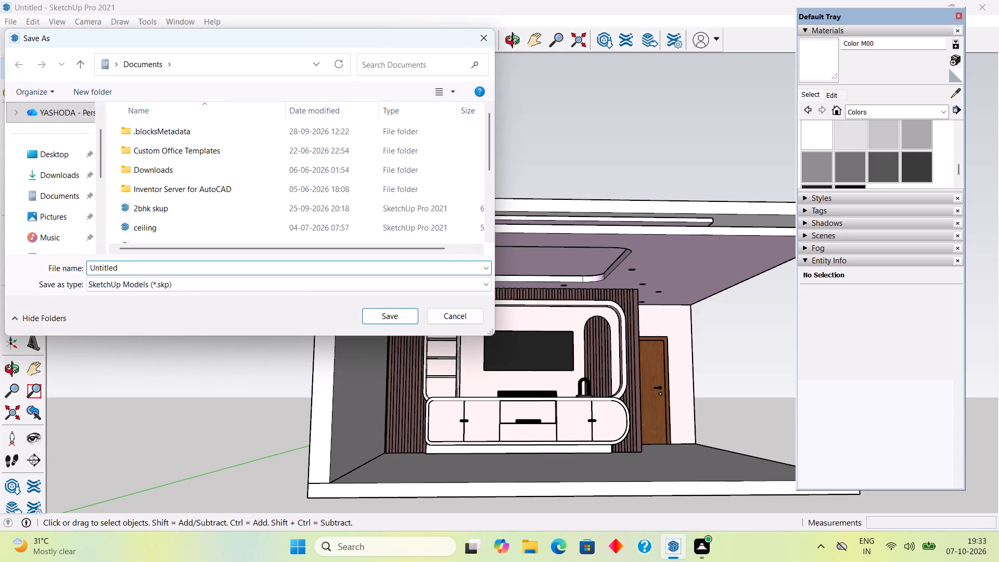
key("BackSpace")
key("BackSpace")
key("BackSpace")
key("BackSpace")
key("BackSpace")
key("BackSpace")
key("BackSpace")
key("BackSpace")
key("BackSpace")
key("BackSpace")
key("BackSpace")
key("BackSpace")
key("BackSpace")
key("BackSpace")
key("BackSpace")
key("BackSpace")
left_click(75, 176)
left_click(195, 271)
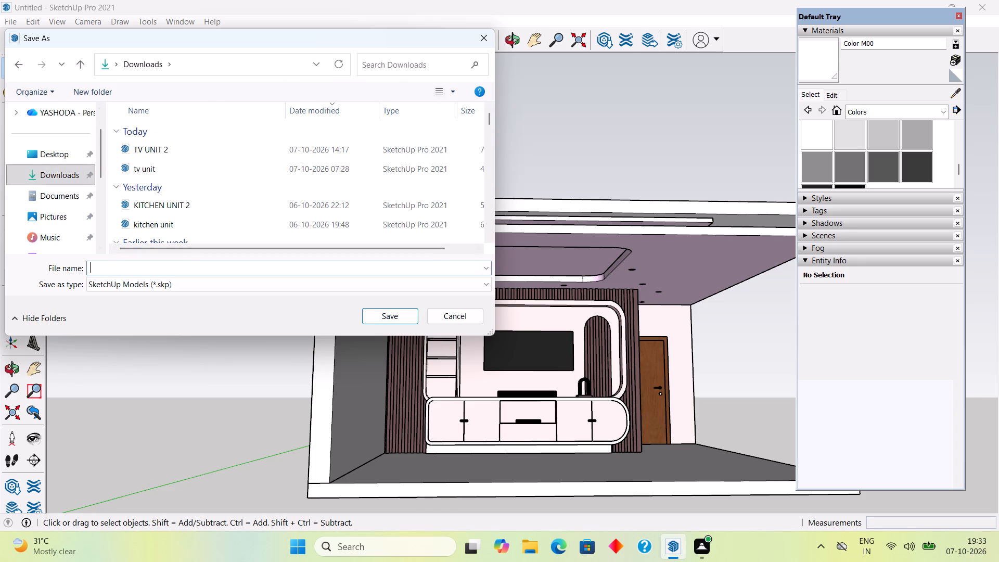
type("TV UNIT")
key("space")
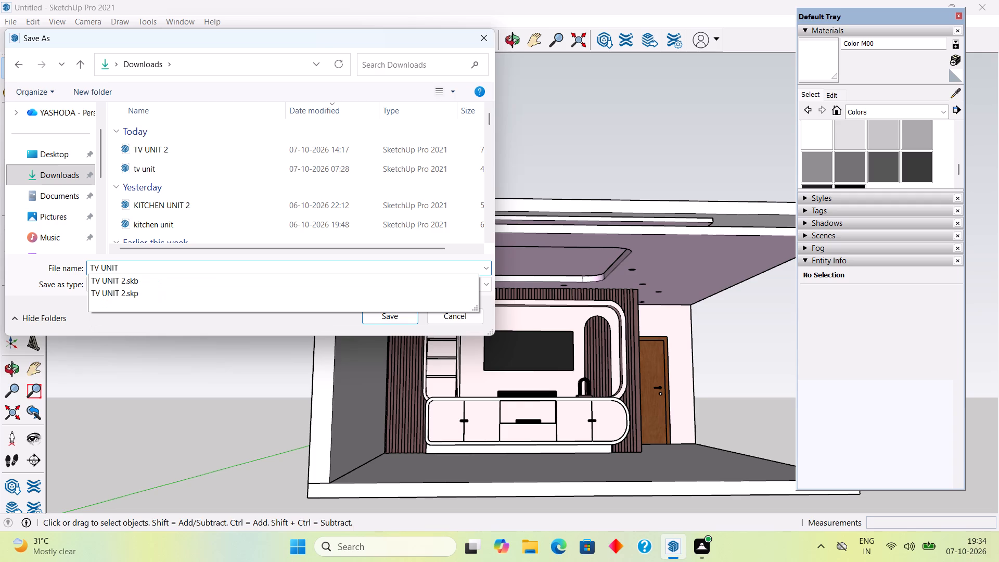
key("3")
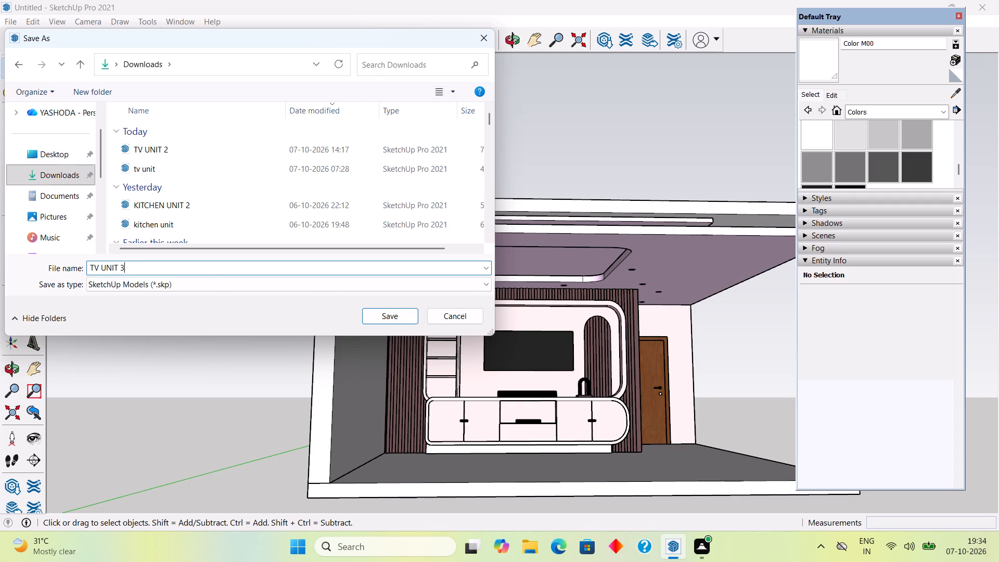
left_click(373, 316)
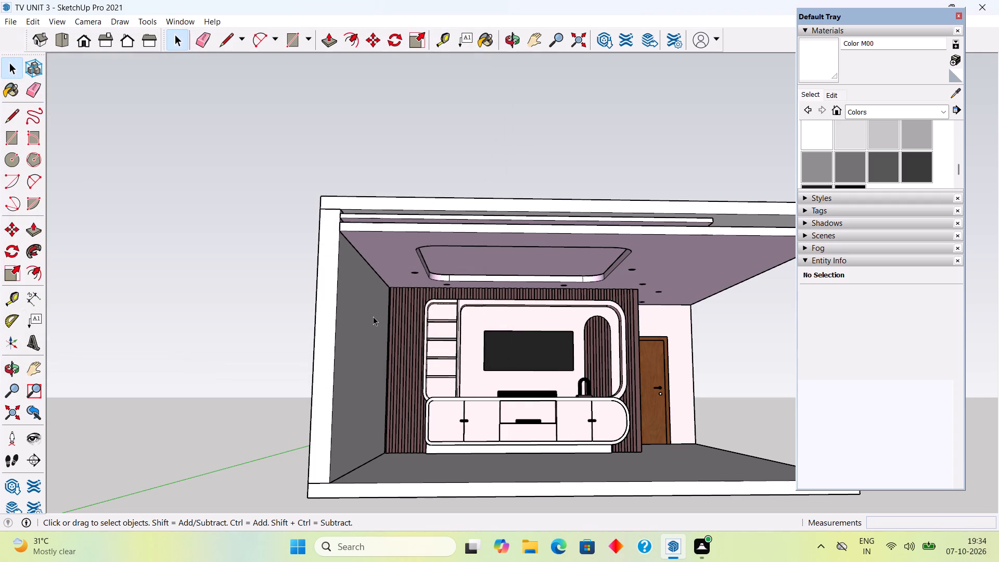
scroll(373, 316, "down", 4)
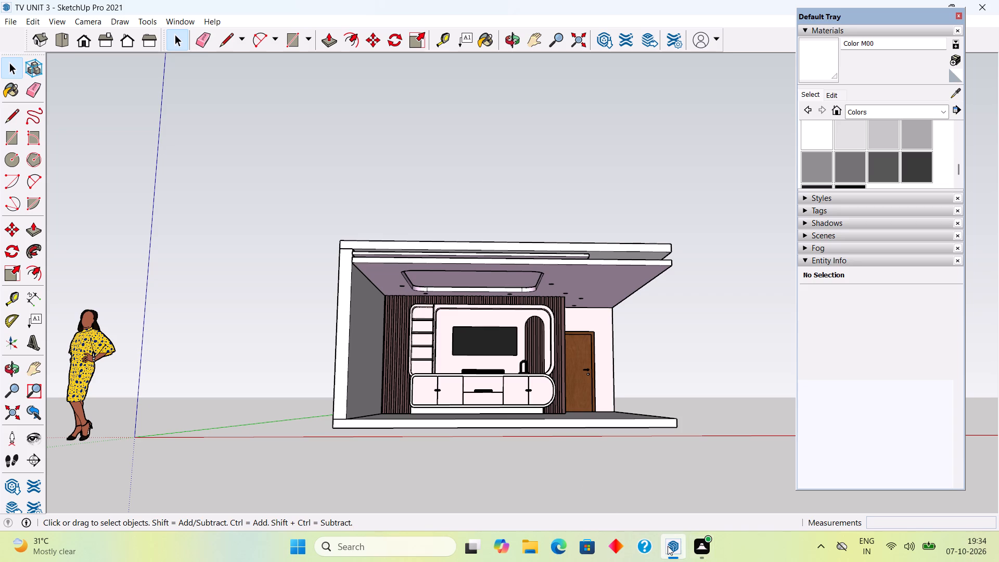